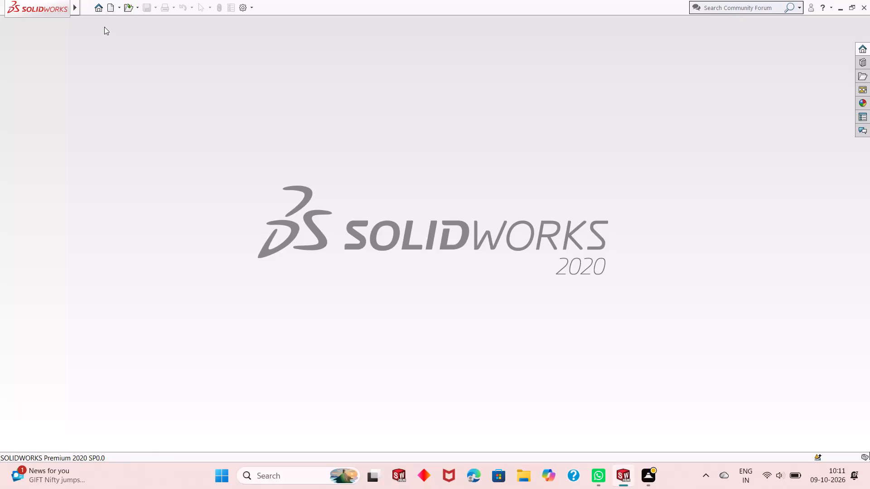
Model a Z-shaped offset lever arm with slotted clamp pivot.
Create a new part document.
{"action": "left_click", "coordinate": [111, 11]}
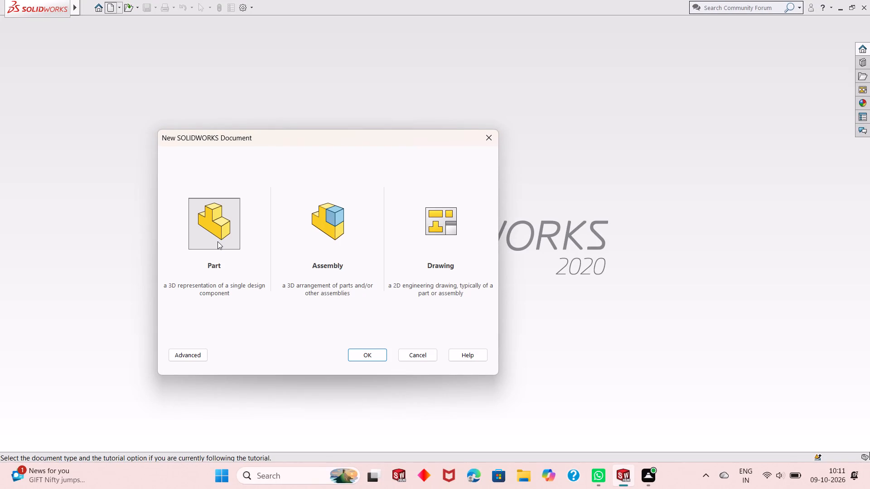
{"action": "double_click", "coordinate": [217, 241]}
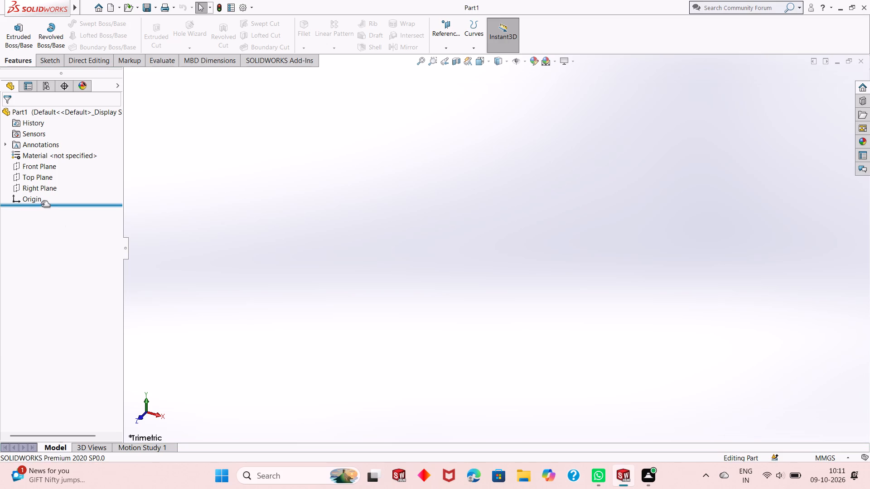
Start a sketch on the Front Plane.
{"action": "left_click", "coordinate": [44, 166]}
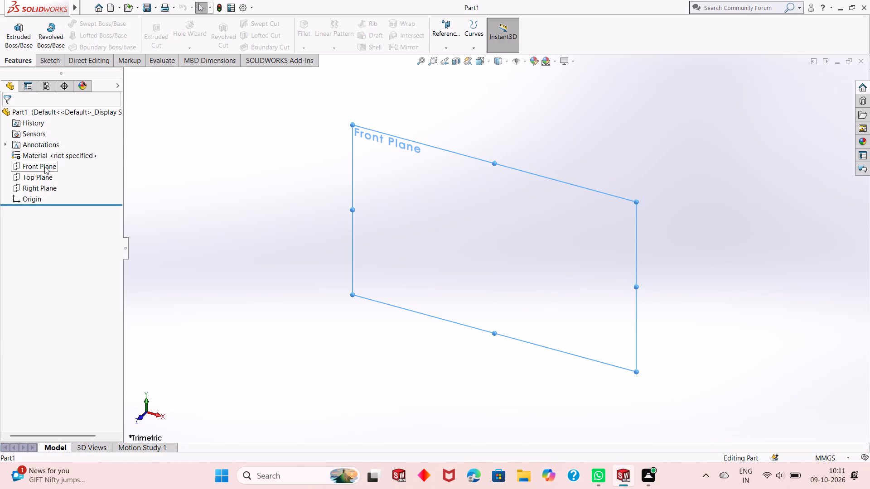
{"action": "left_click", "coordinate": [59, 157]}
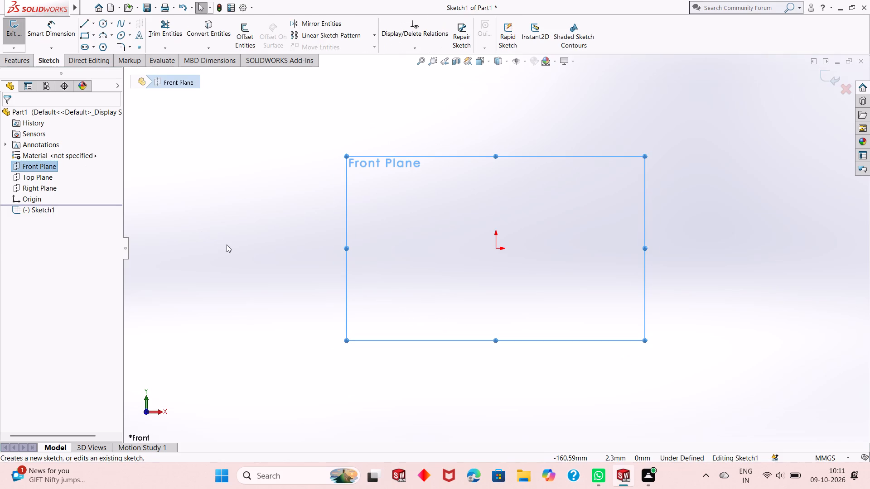
Sketch connected lines from the origin: 60 mm horizontal, 29 mm vertically upward, and about 46 mm horizontally back toward the origin side.
{"action": "left_click", "coordinate": [95, 34]}
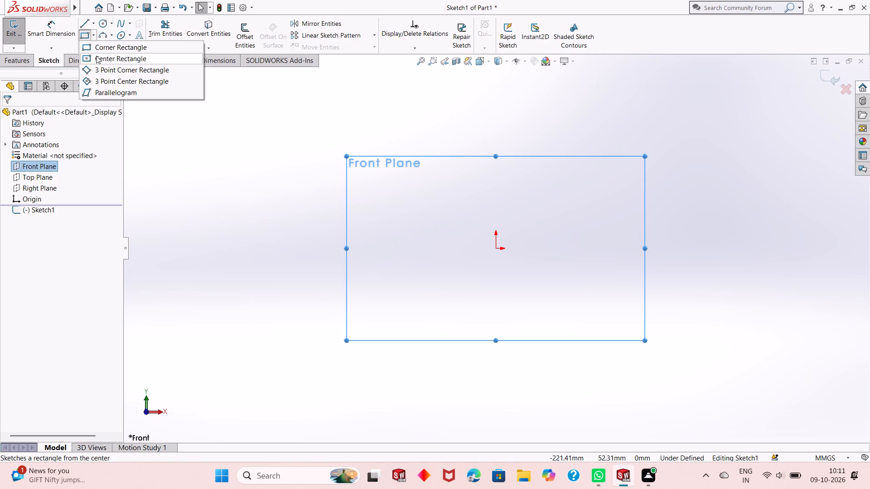
{"action": "left_click", "coordinate": [85, 21]}
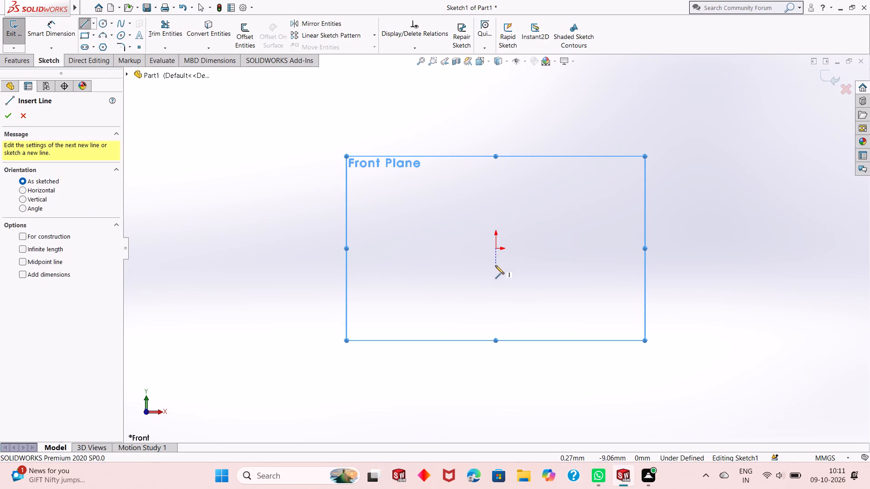
{"action": "left_click", "coordinate": [495, 249]}
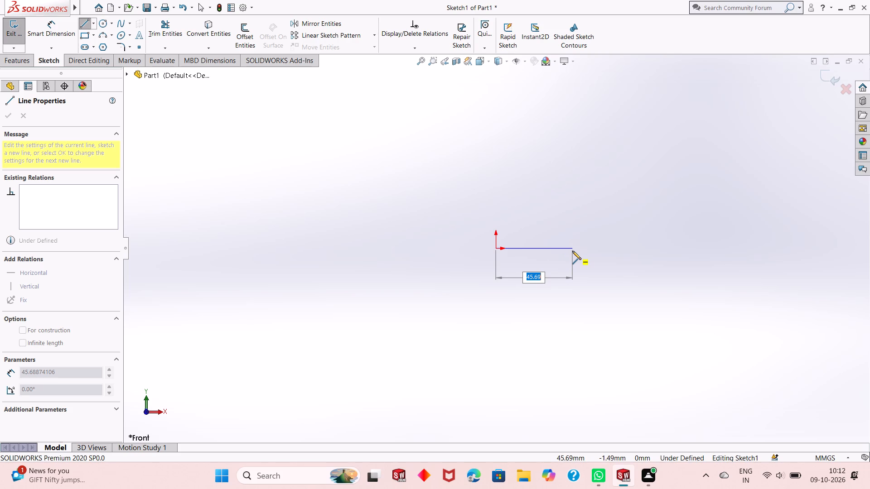
{"action": "type", "text": "60"}
{"action": "key", "text": "Return"}
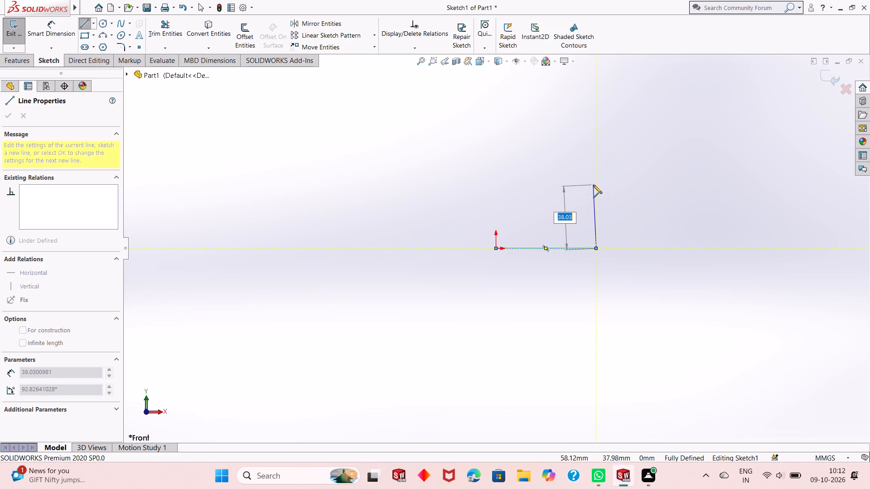
{"action": "type", "text": "29"}
{"action": "key", "text": "Return"}
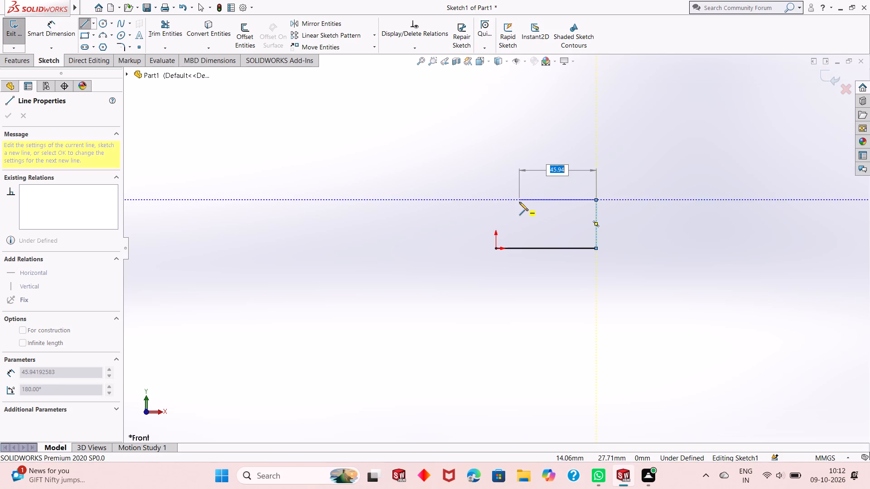
{"action": "type", "text": "36"}
{"action": "key", "text": "Return"}
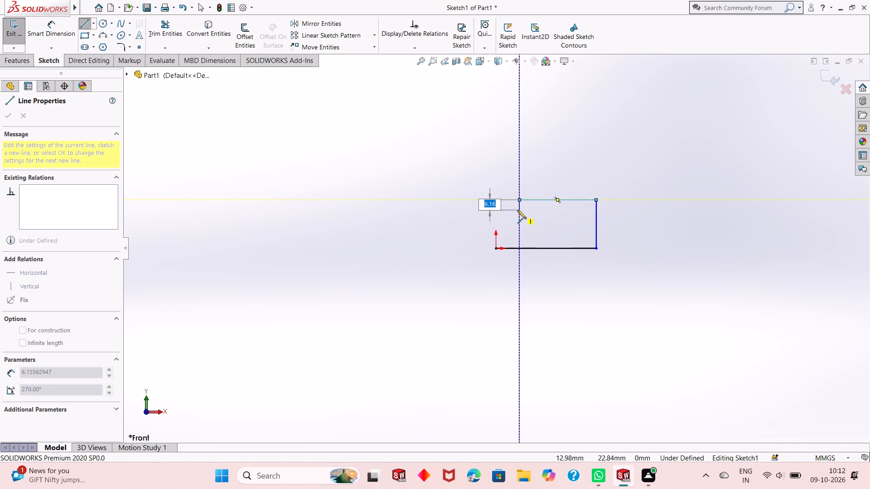
{"action": "key", "text": "Escape"}
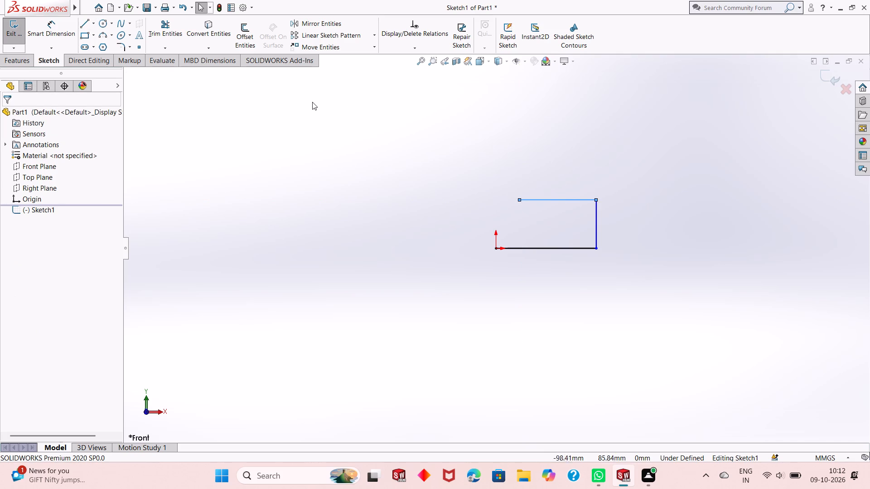
Dimension the horizontal base line at 60 mm and the vertical side line at 29 mm.
{"action": "left_click", "coordinate": [61, 32]}
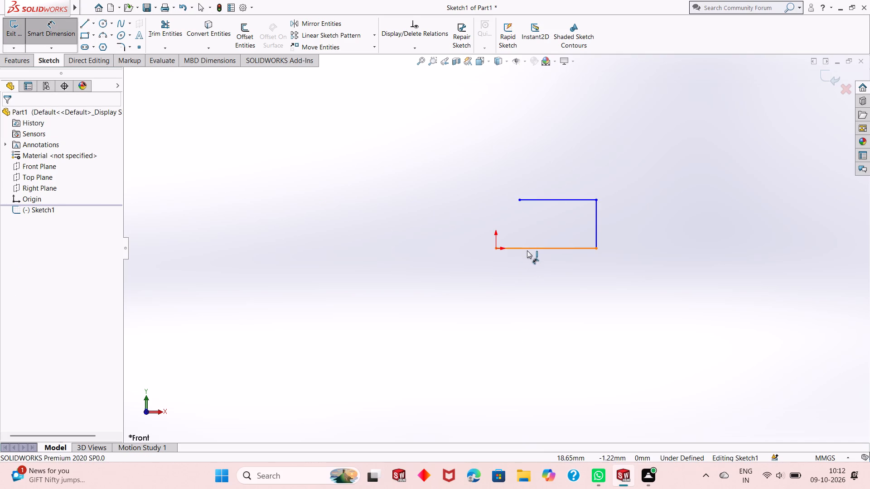
{"action": "left_click", "coordinate": [527, 250]}
{"action": "left_click", "coordinate": [524, 286]}
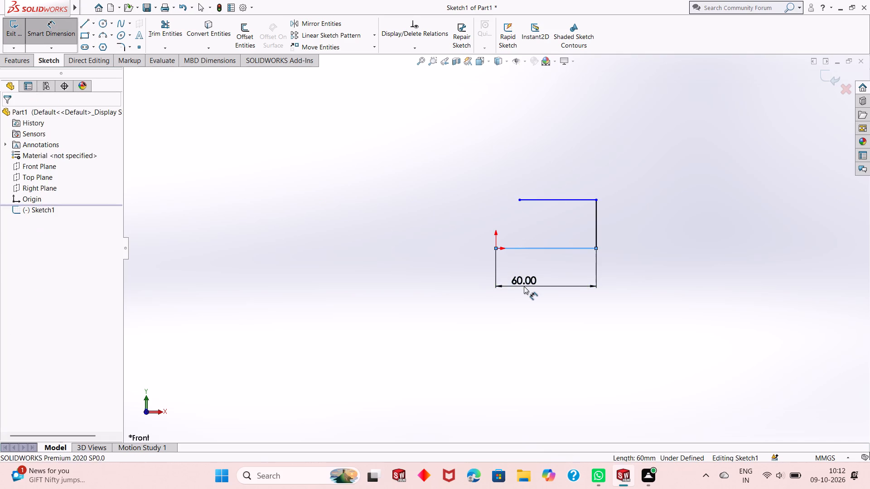
{"action": "key", "text": "Return"}
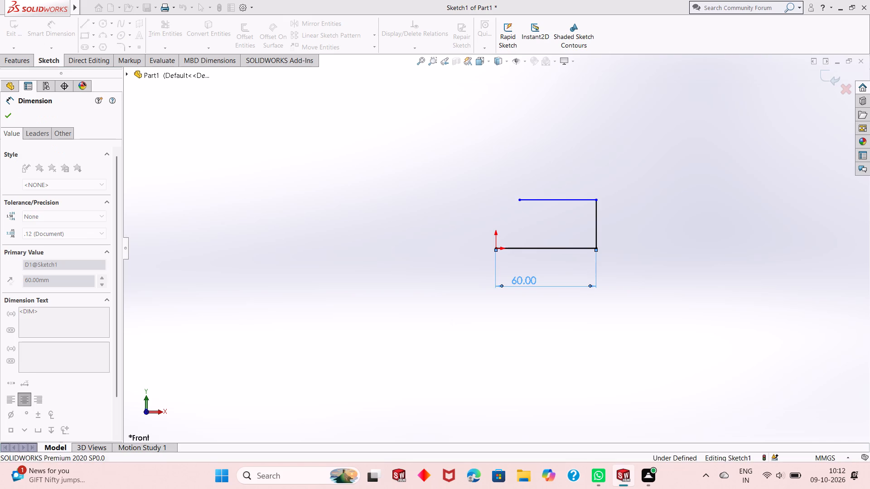
{"action": "left_click", "coordinate": [596, 237]}
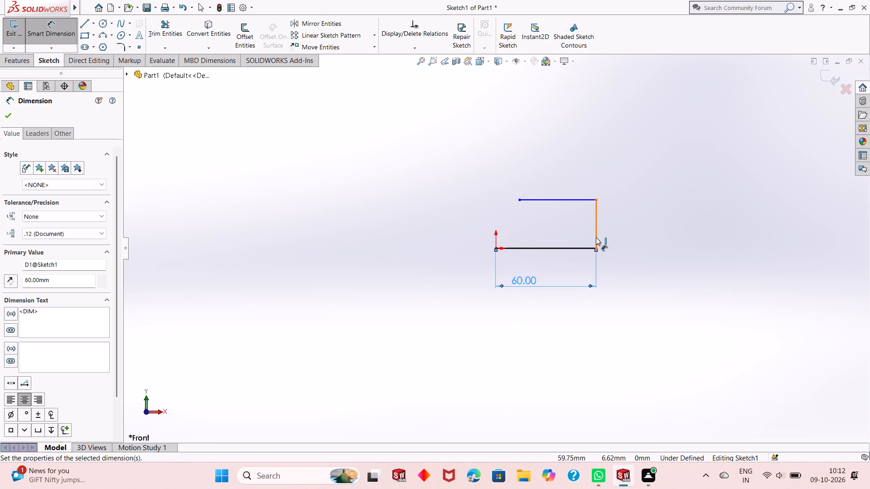
{"action": "left_click", "coordinate": [633, 271]}
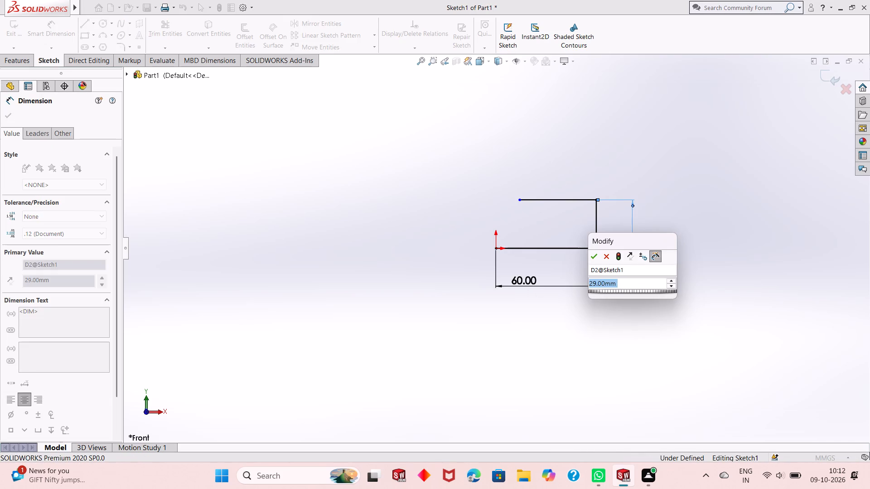
{"action": "key", "text": "Return"}
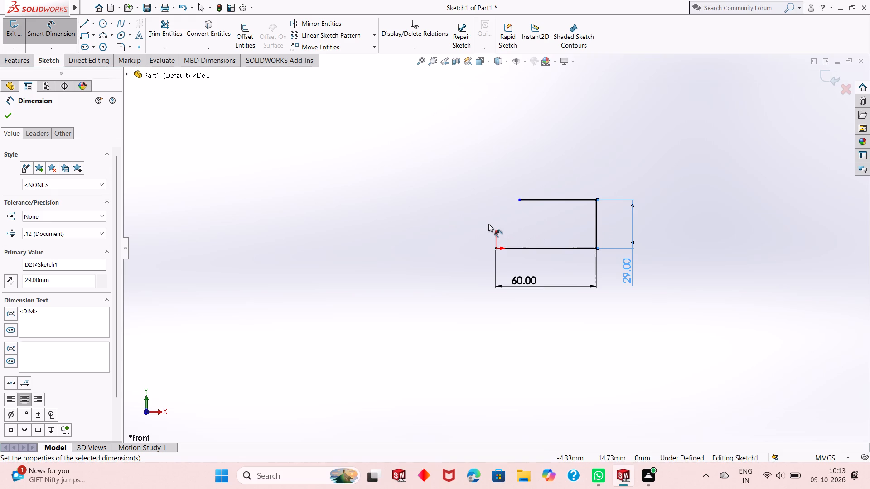
{"action": "key", "text": "Escape"}
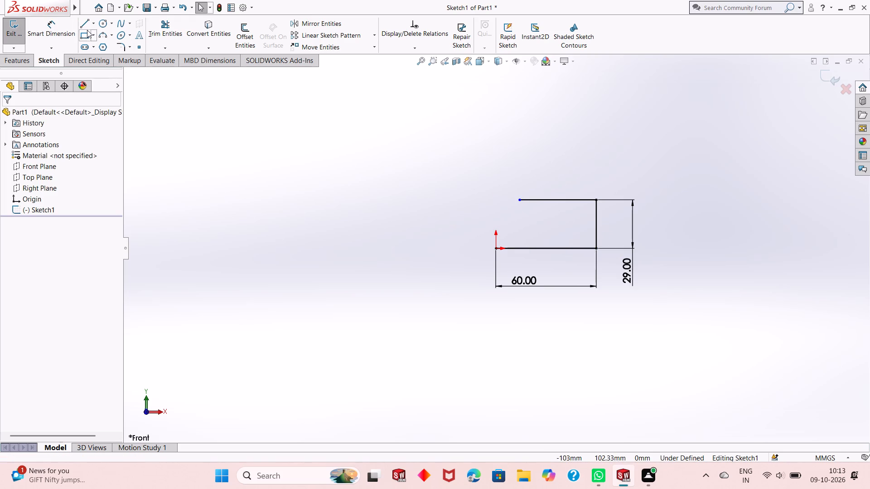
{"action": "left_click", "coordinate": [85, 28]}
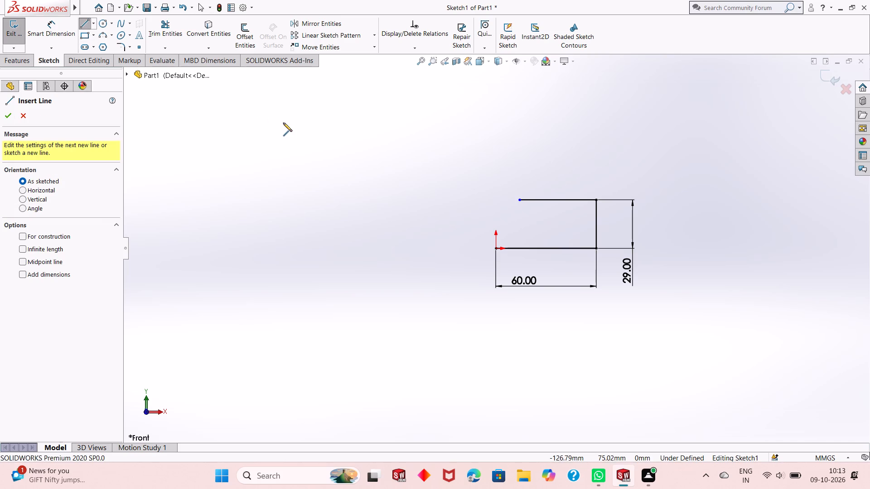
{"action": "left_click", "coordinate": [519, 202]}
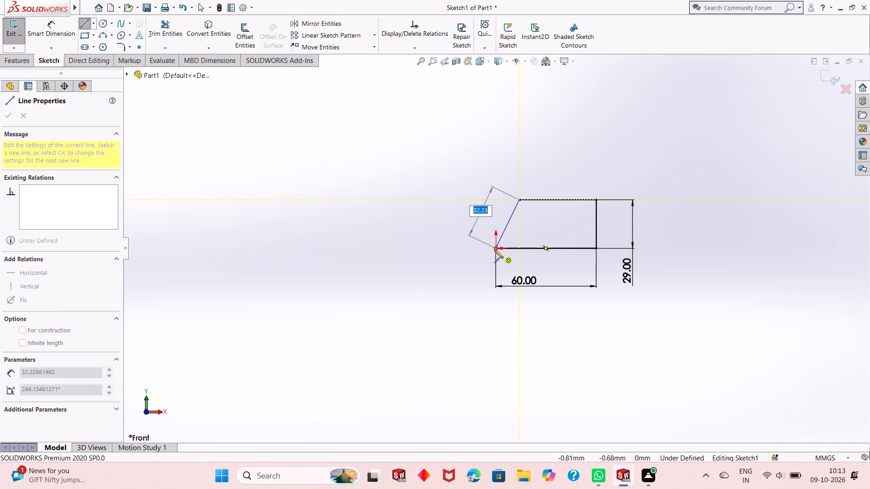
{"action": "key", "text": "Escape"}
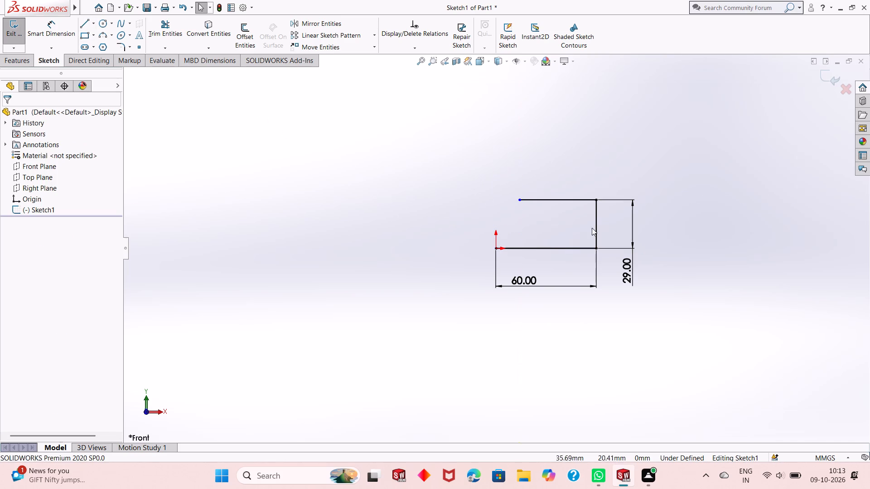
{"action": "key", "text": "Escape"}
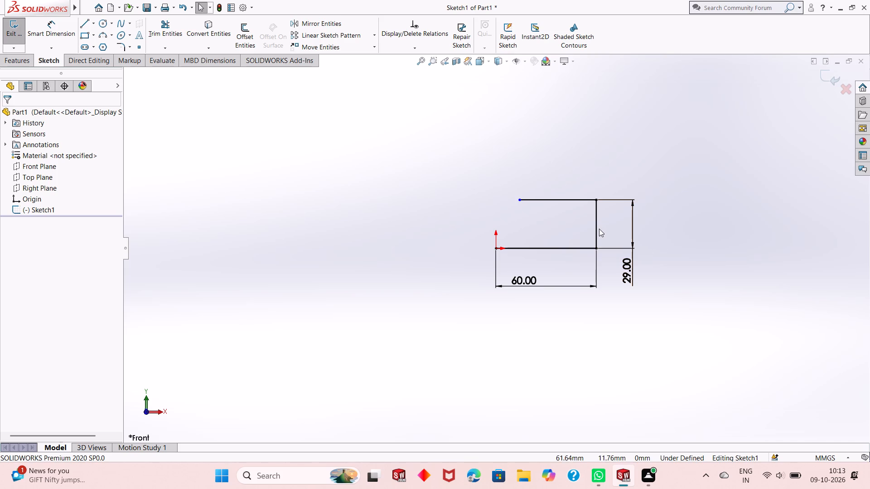
Dimension the upper horizontal line and set its length to 36 mm.
{"action": "left_click", "coordinate": [68, 39]}
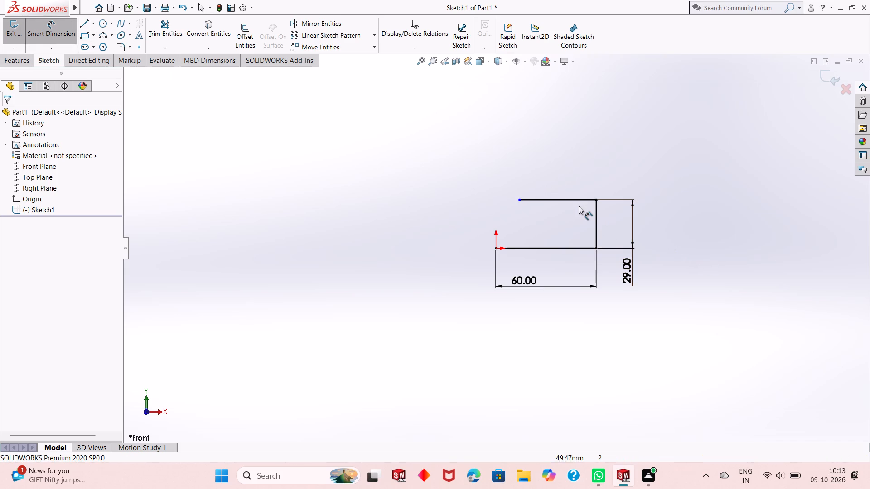
{"action": "left_click", "coordinate": [578, 199]}
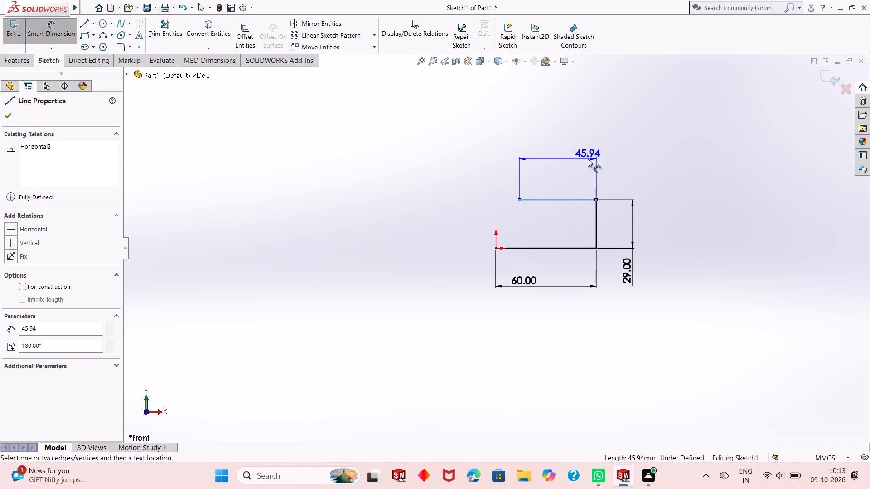
{"action": "left_click", "coordinate": [588, 159]}
{"action": "type", "text": "36"}
{"action": "key", "text": "Return"}
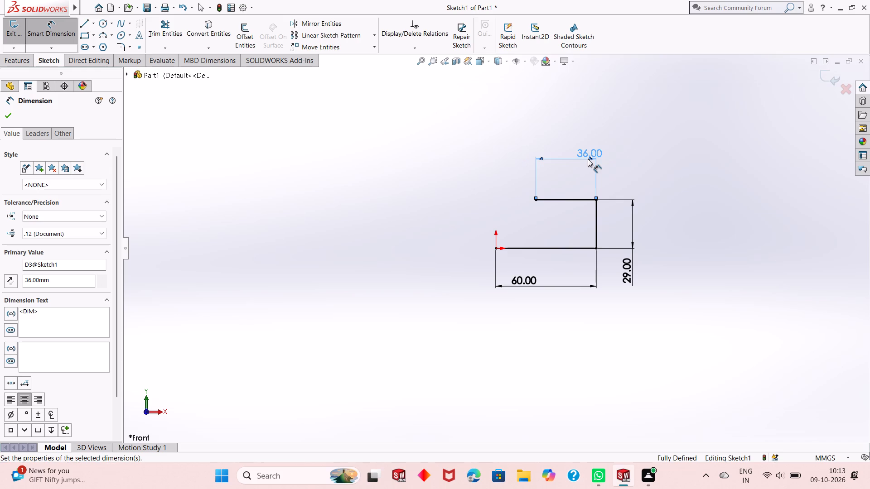
{"action": "key", "text": "Escape"}
{"action": "left_click", "coordinate": [588, 159]}
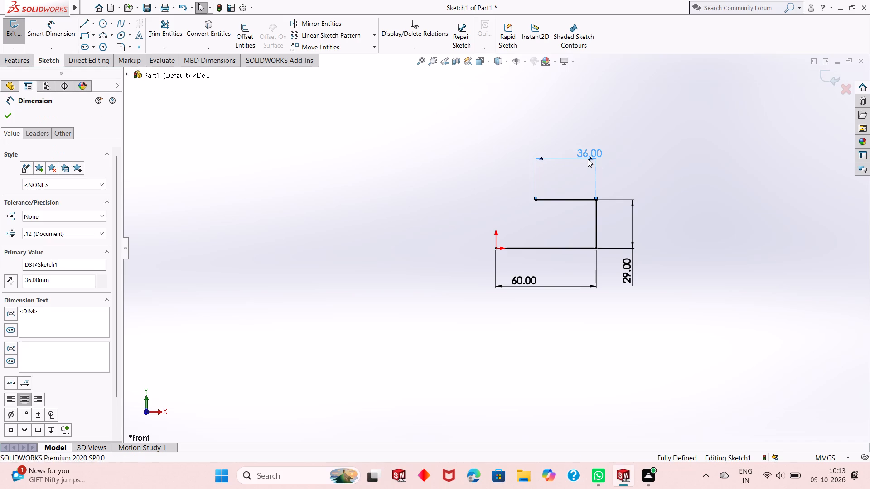
{"action": "key", "text": "Escape"}
{"action": "key", "text": "Escape"}
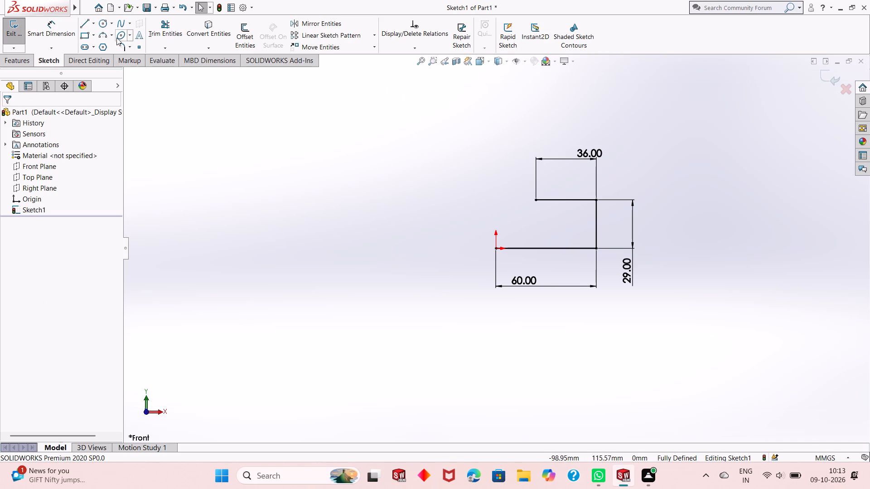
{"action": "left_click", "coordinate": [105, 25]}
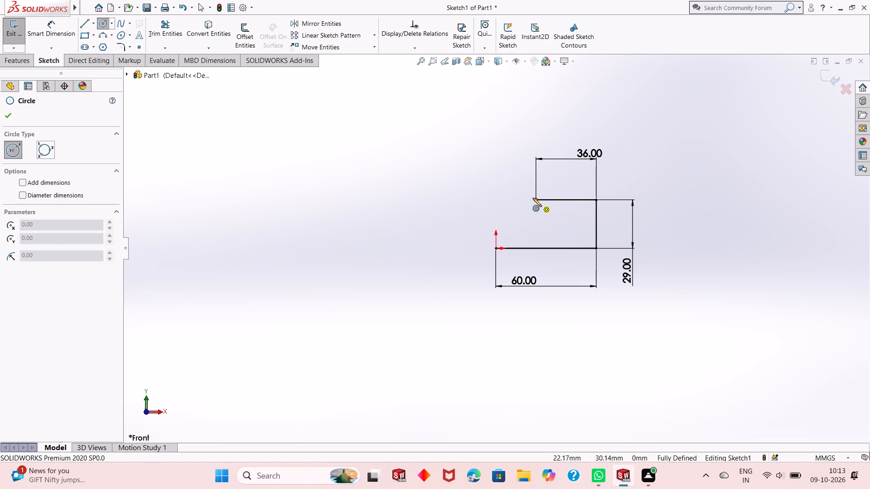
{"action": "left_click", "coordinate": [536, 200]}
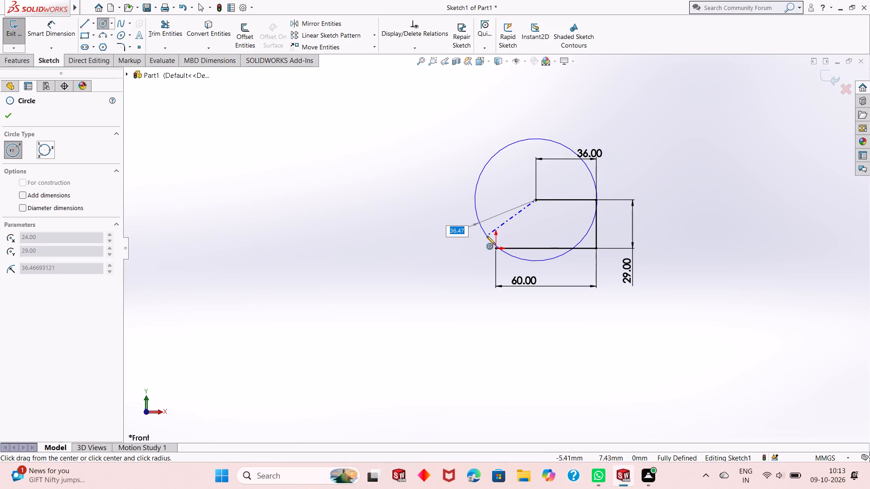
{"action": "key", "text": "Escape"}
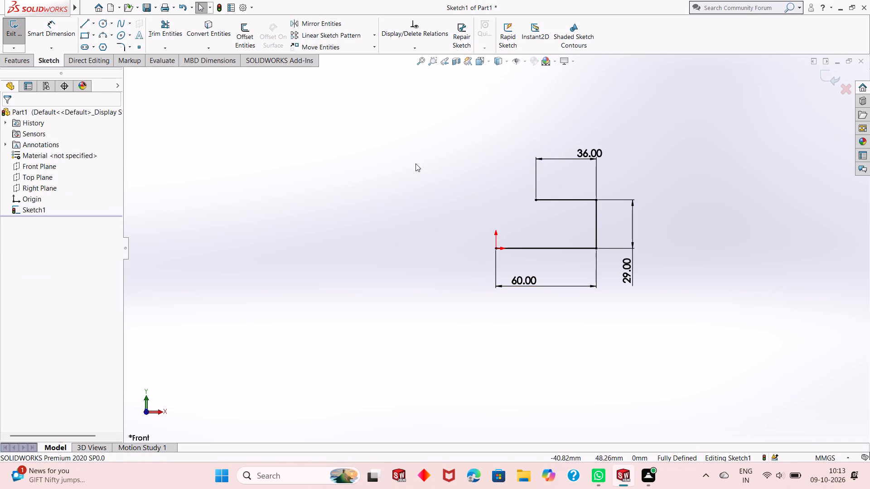
Sketch an 18 mm vertical line upward from the origin.
{"action": "left_click", "coordinate": [89, 25]}
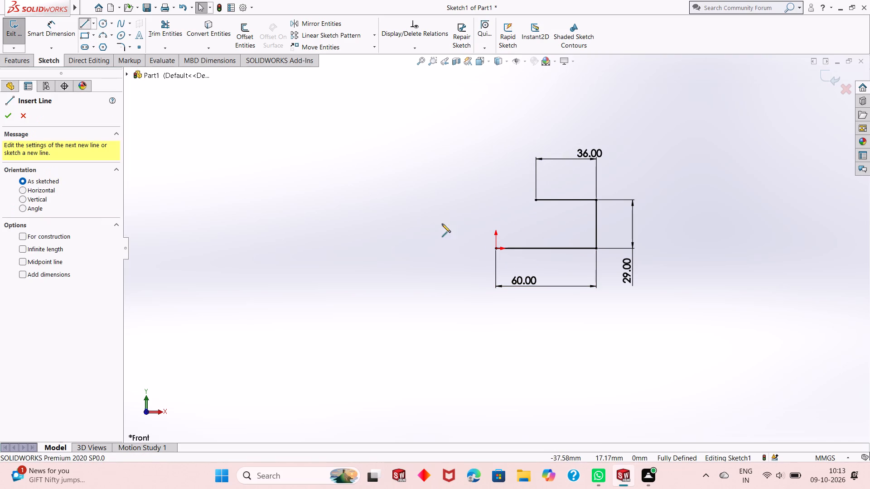
{"action": "left_click", "coordinate": [496, 249]}
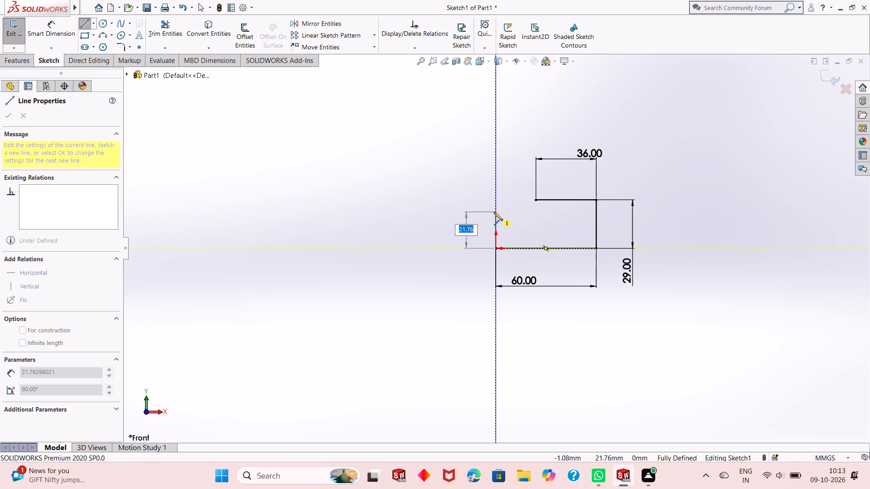
{"action": "type", "text": "18"}
{"action": "key", "text": "Return"}
{"action": "key", "text": "Escape"}
{"action": "key", "text": "Escape"}
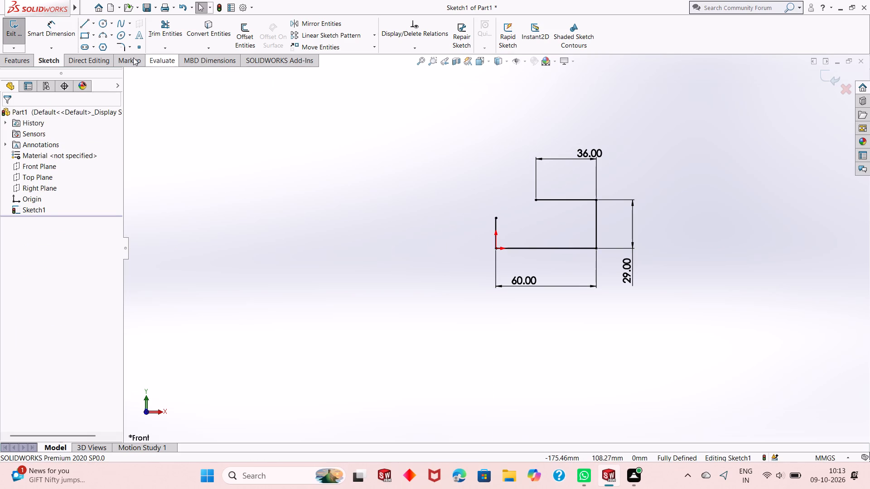
Sketch a circle centred on the upper end of the 18 mm vertical line and passing through the origin.
{"action": "left_click", "coordinate": [103, 20]}
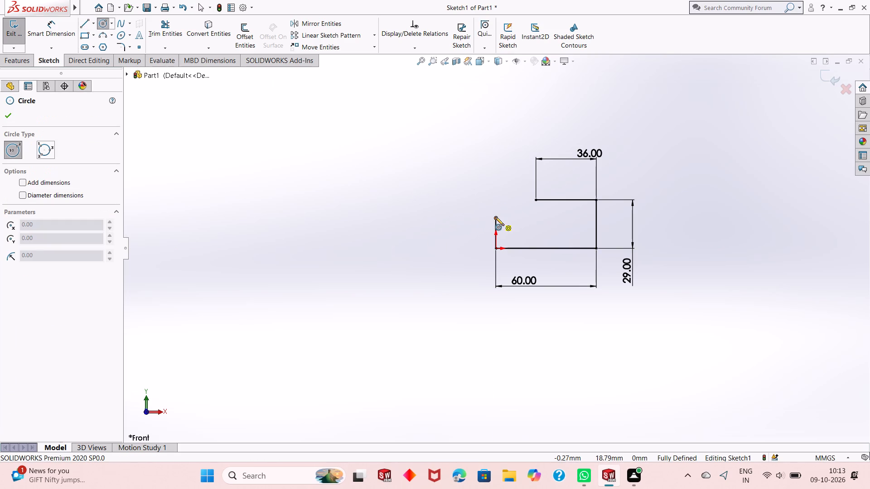
{"action": "left_click", "coordinate": [495, 217]}
{"action": "left_click", "coordinate": [496, 248]}
{"action": "key", "text": "Escape"}
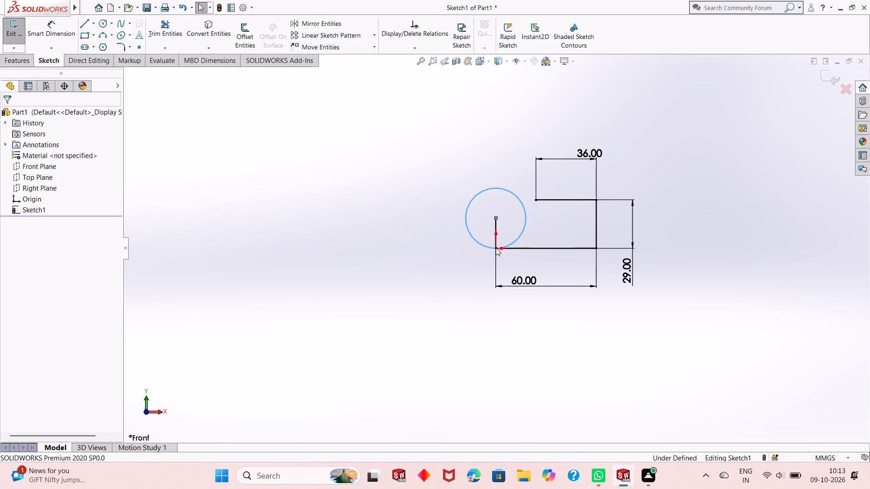
Dimension the circle's diameter at 36 mm, placing the dimension outside the circle, below and to its left.
{"action": "key", "text": "Escape"}
{"action": "key", "text": "Escape"}
{"action": "key", "text": "Escape"}
{"action": "left_click", "coordinate": [50, 38]}
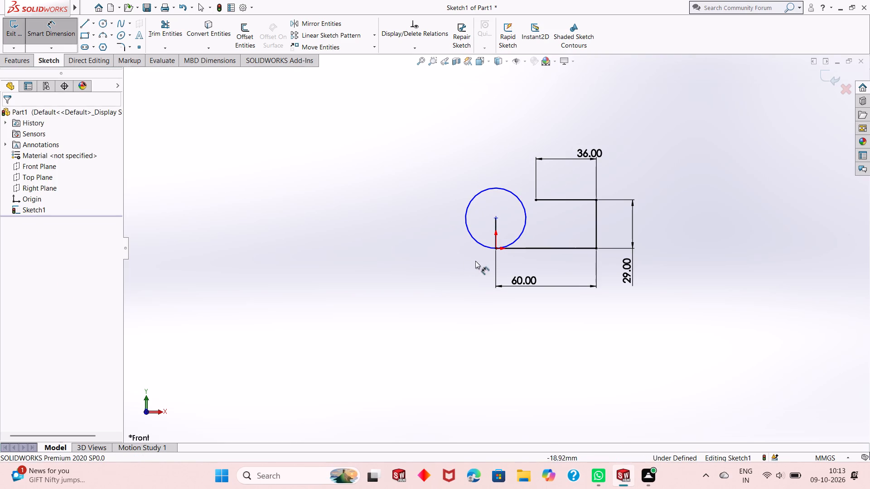
{"action": "left_click", "coordinate": [476, 242]}
{"action": "left_click", "coordinate": [406, 315]}
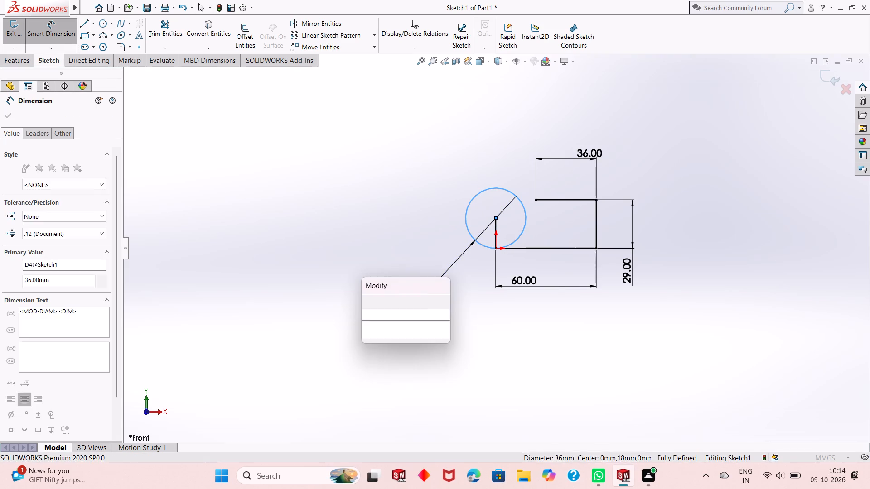
{"action": "right_click", "coordinate": [406, 315]}
{"action": "key", "text": "Escape"}
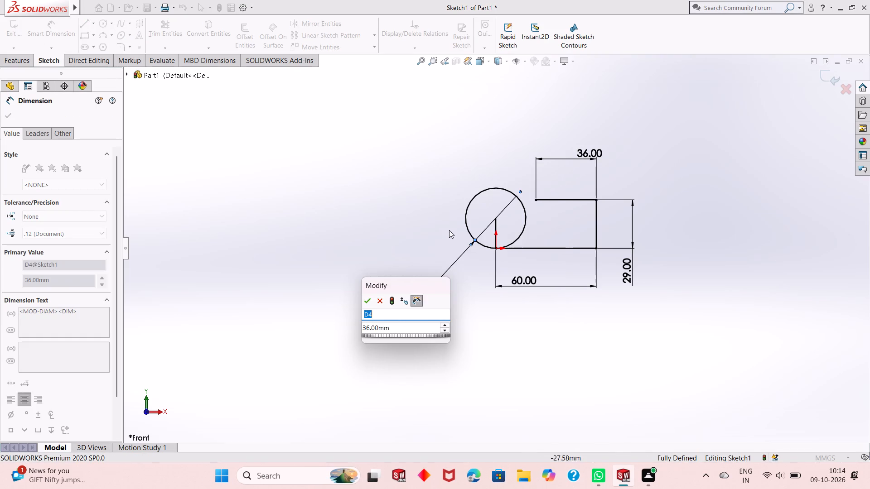
{"action": "left_click", "coordinate": [367, 301]}
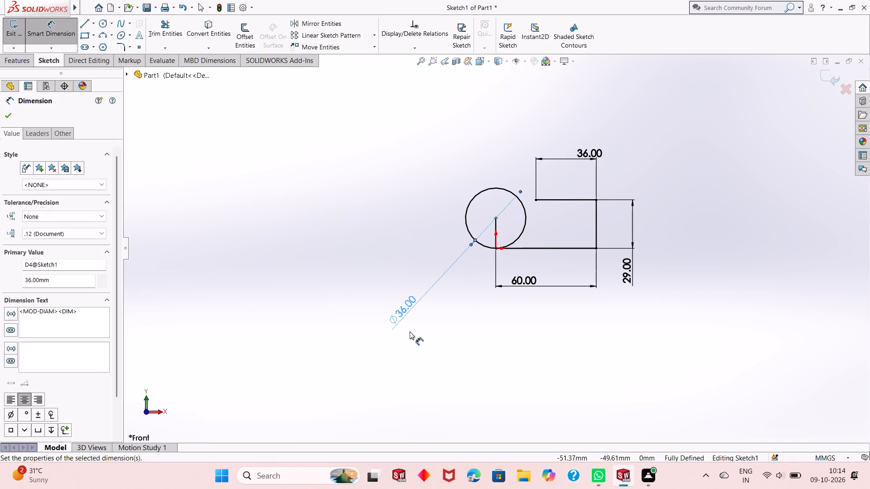
{"action": "key", "text": "Escape"}
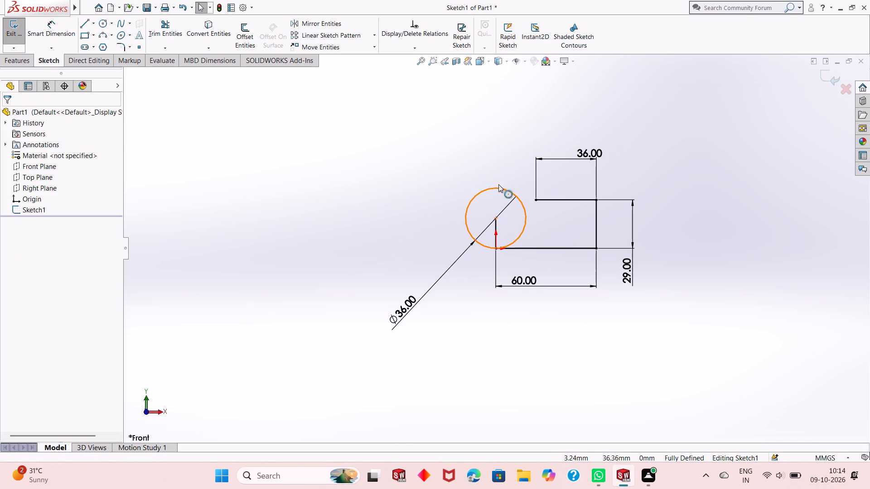
Sketch a vertical centerline about 69 mm long from the origin area up through the circle's centre and past its top.
{"action": "left_click", "coordinate": [92, 27]}
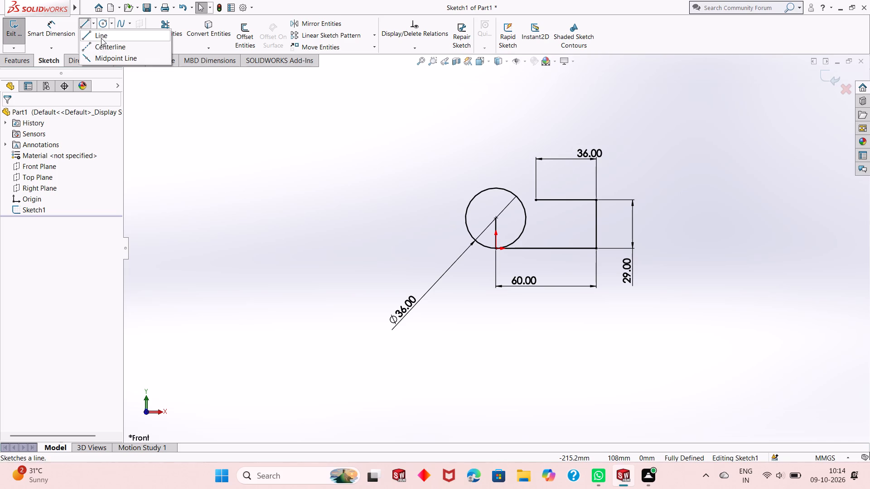
{"action": "left_click", "coordinate": [103, 44]}
{"action": "left_click", "coordinate": [496, 251]}
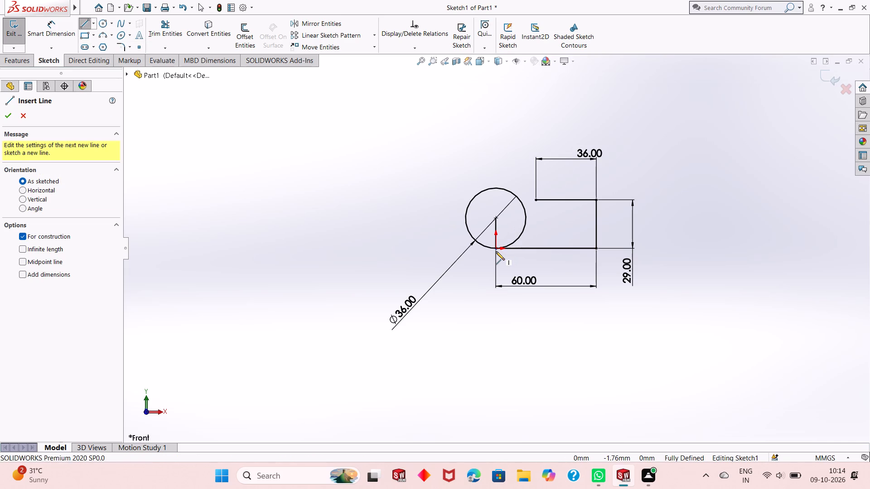
{"action": "left_click", "coordinate": [496, 135]}
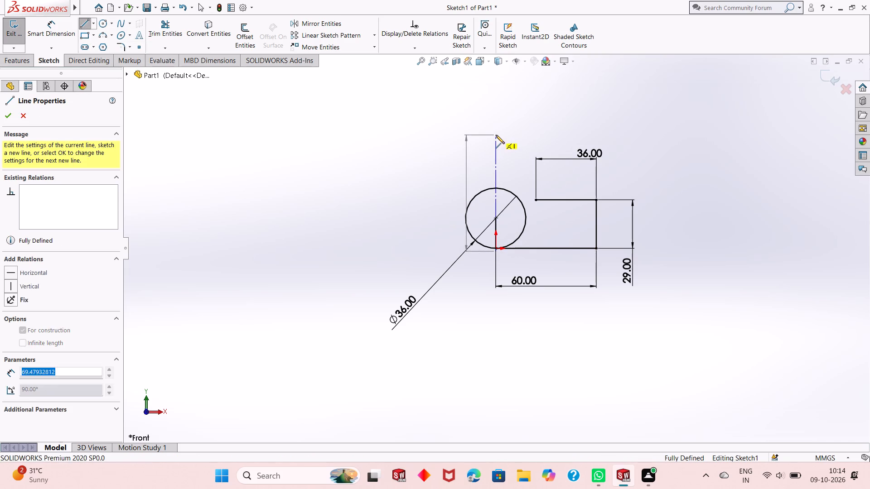
{"action": "key", "text": "Escape"}
{"action": "key", "text": "Escape"}
{"action": "key", "text": "Escape"}
Trim away the right half of the 36 mm circle up to the vertical centerline.
{"action": "left_click", "coordinate": [166, 26]}
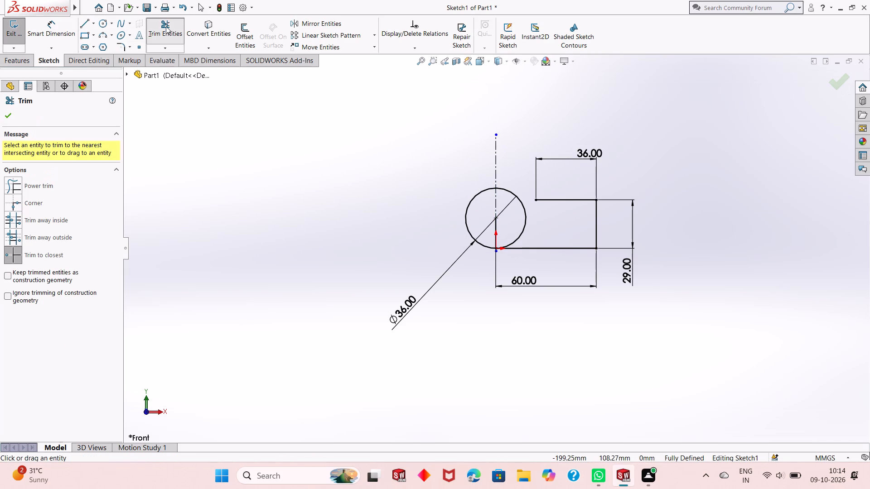
{"action": "left_click", "coordinate": [522, 233]}
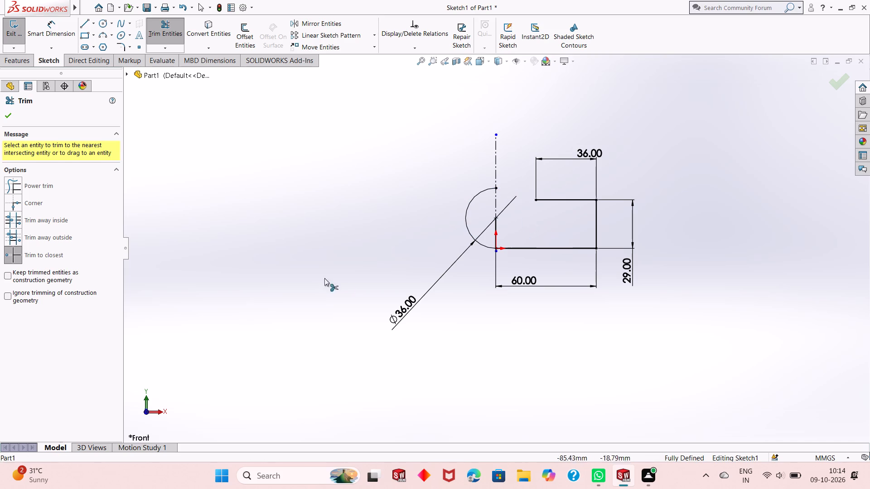
{"action": "key", "text": "Escape"}
{"action": "key", "text": "Escape"}
{"action": "right_click", "coordinate": [314, 260]}
{"action": "key", "text": "Escape"}
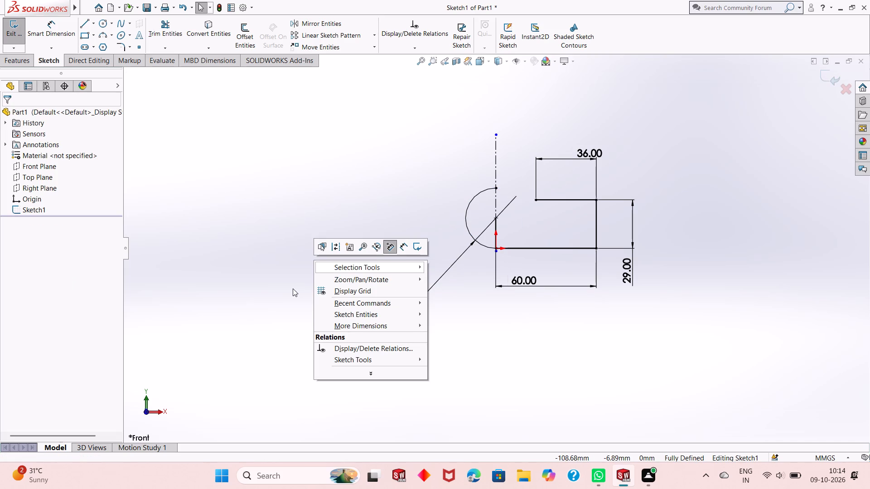
{"action": "key", "text": "Escape"}
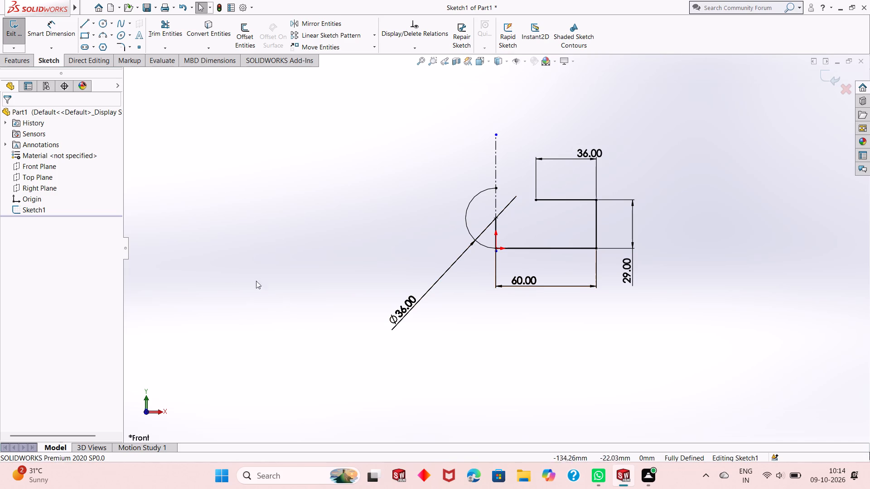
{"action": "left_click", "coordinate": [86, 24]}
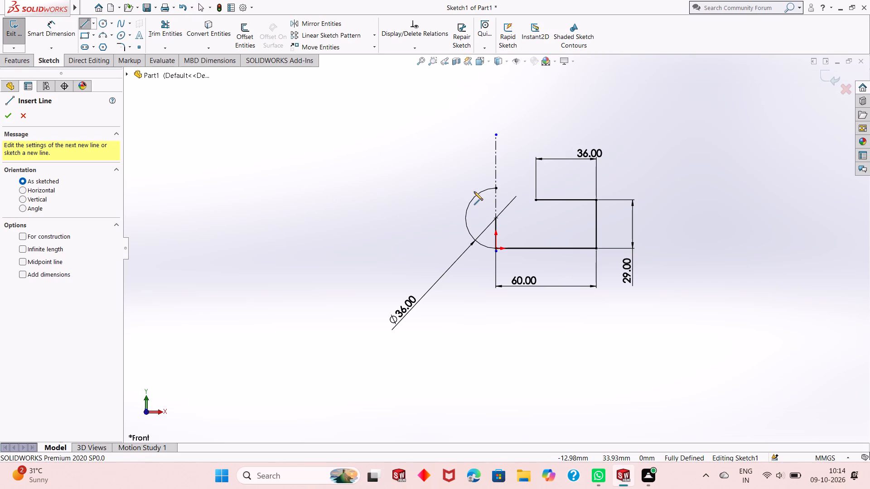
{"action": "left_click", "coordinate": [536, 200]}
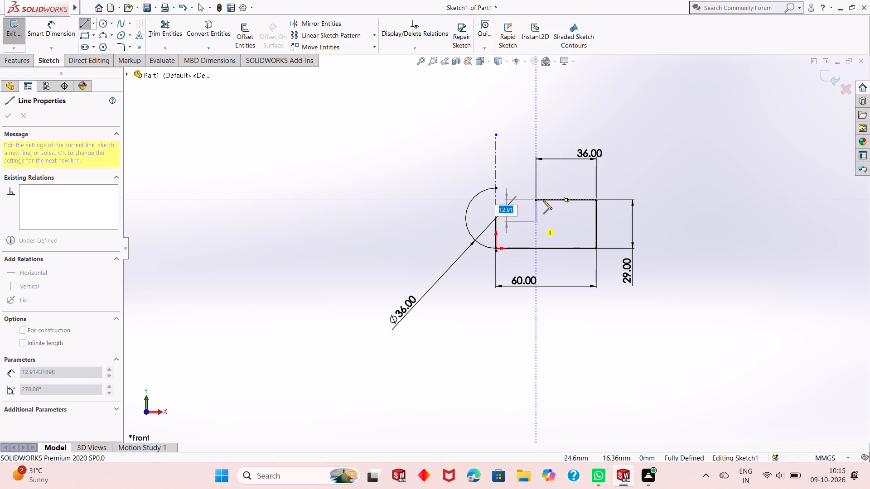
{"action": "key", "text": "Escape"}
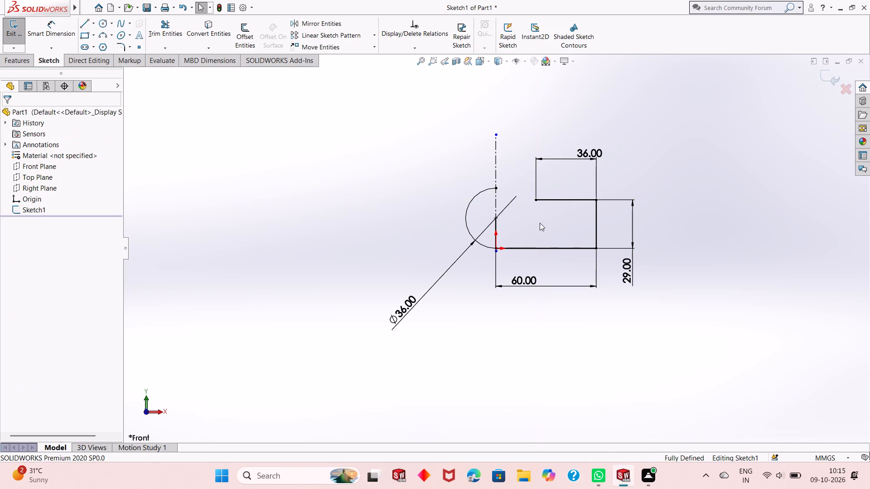
Sketch a 29 mm vertical line from the left end of the 36 mm upper line down to the base line.
{"action": "left_click", "coordinate": [81, 23]}
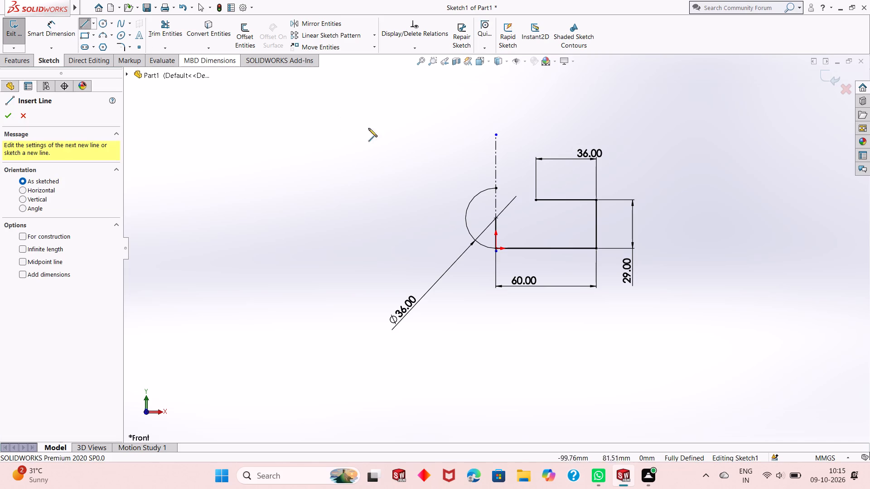
{"action": "left_click", "coordinate": [536, 200]}
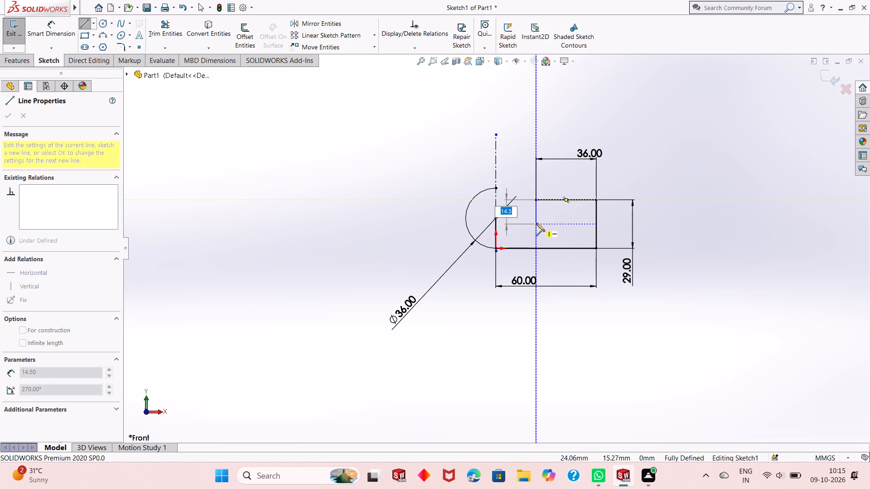
{"action": "left_click", "coordinate": [535, 247]}
{"action": "key", "text": "Escape"}
{"action": "key", "text": "Escape"}
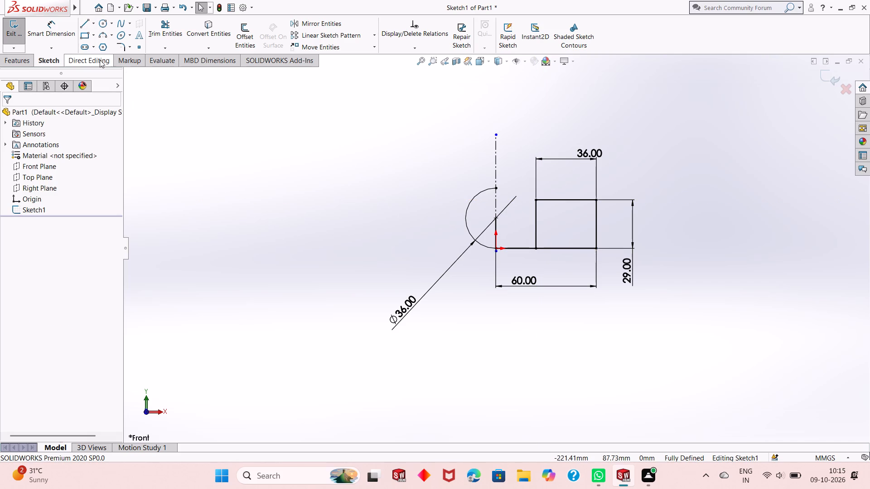
Sketch a 24 mm horizontal line leftward from the upper part of the rectangle's left side.
{"action": "left_click", "coordinate": [86, 25]}
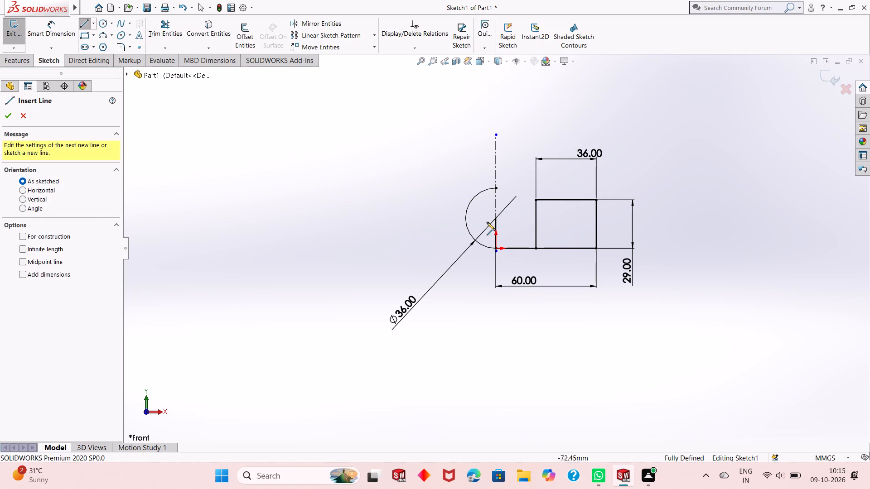
{"action": "left_click", "coordinate": [535, 214]}
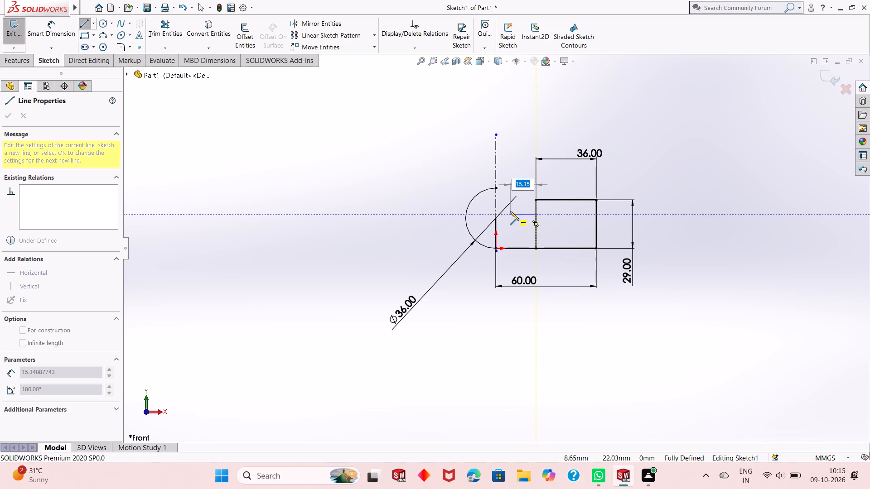
{"action": "type", "text": "24"}
{"action": "key", "text": "Return"}
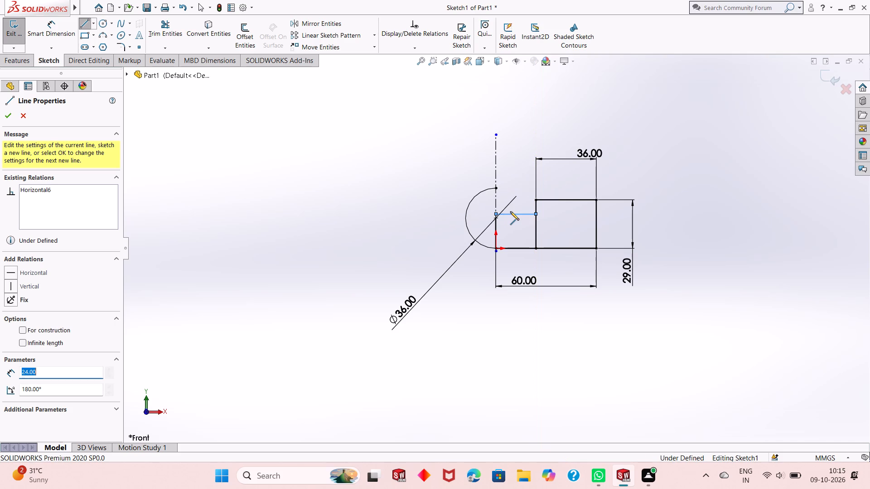
{"action": "key", "text": "Escape"}
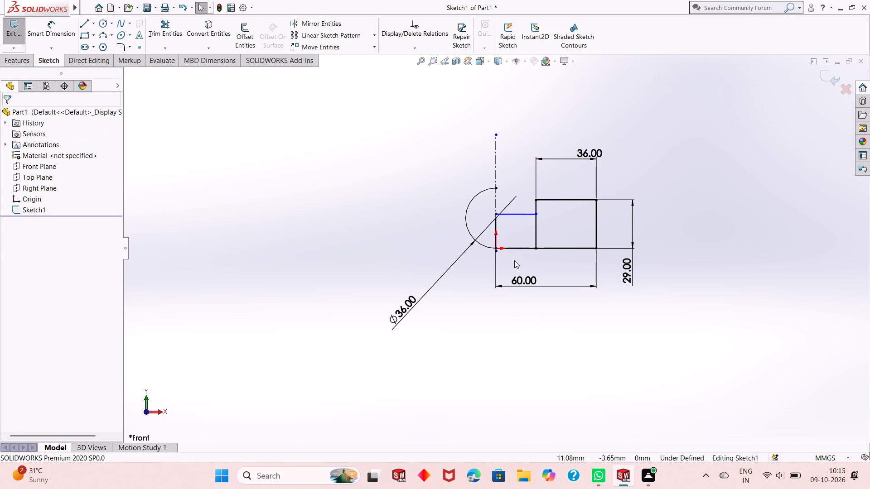
Delete the vertical centerline above the origin.
{"action": "scroll", "coordinate": [471, 281], "scroll_direction": "up", "scroll_amount": 1}
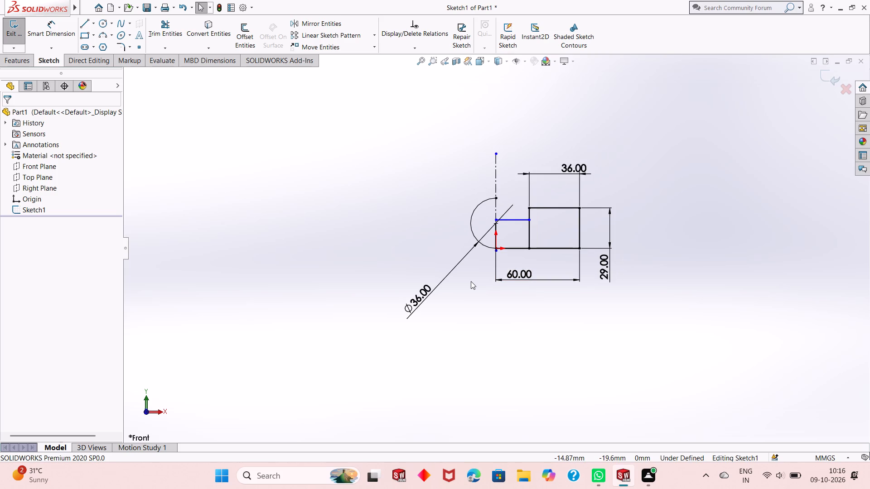
{"action": "key", "text": "Escape"}
{"action": "key", "text": "Escape"}
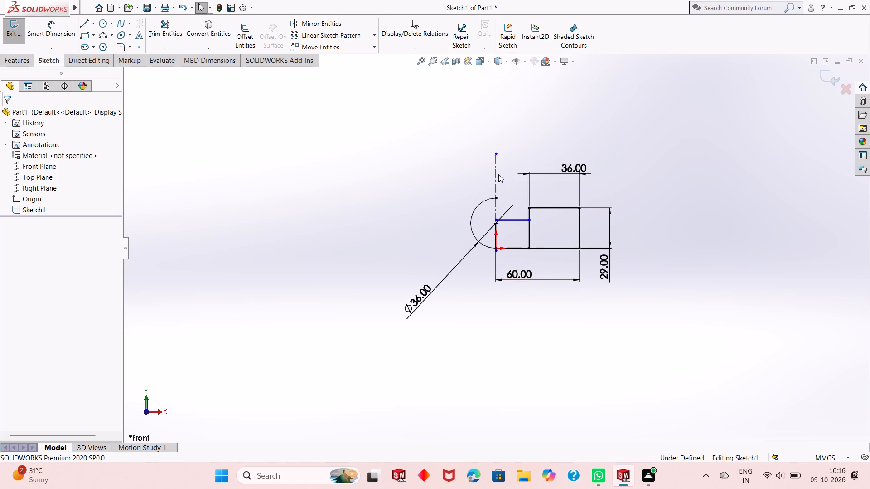
{"action": "right_click", "coordinate": [493, 169]}
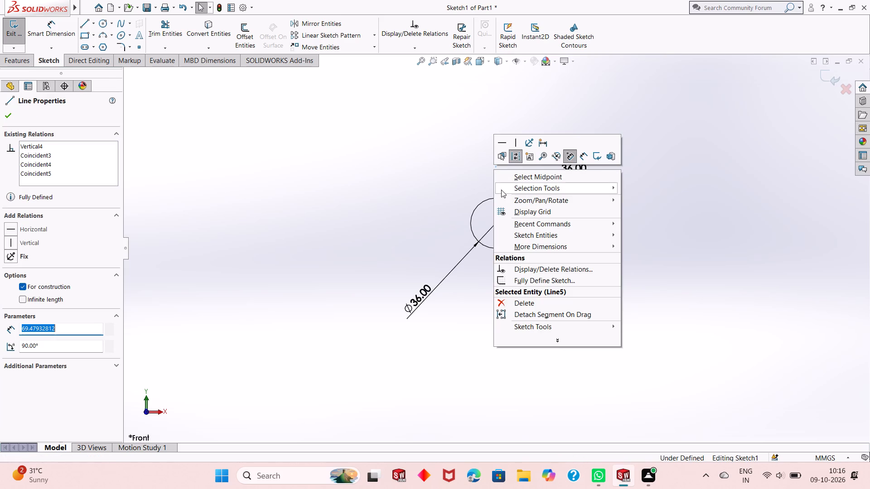
{"action": "left_click", "coordinate": [531, 301]}
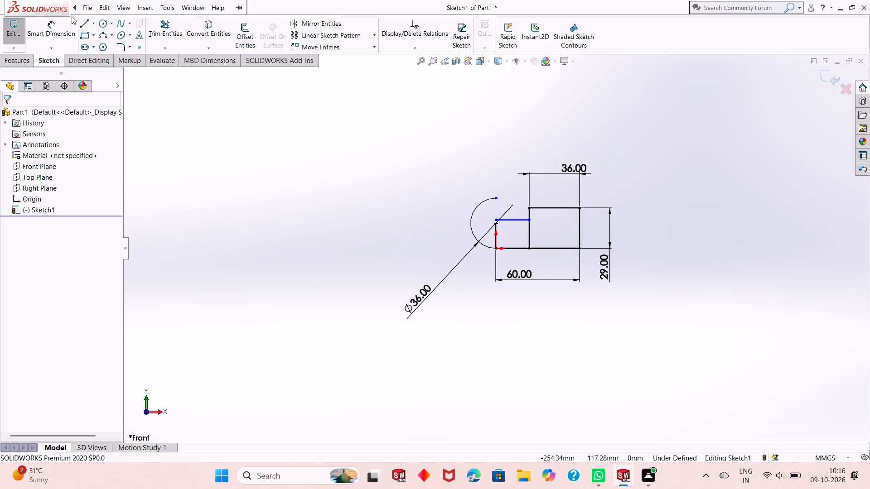
{"action": "key", "text": "Escape"}
{"action": "key", "text": "Escape"}
{"action": "key", "text": "Escape"}
{"action": "key", "text": "Escape"}
Dimension the vertical distance from the rectangle's upper-left corner to the 24 mm horizontal line at 10 mm.
{"action": "left_click", "coordinate": [69, 33]}
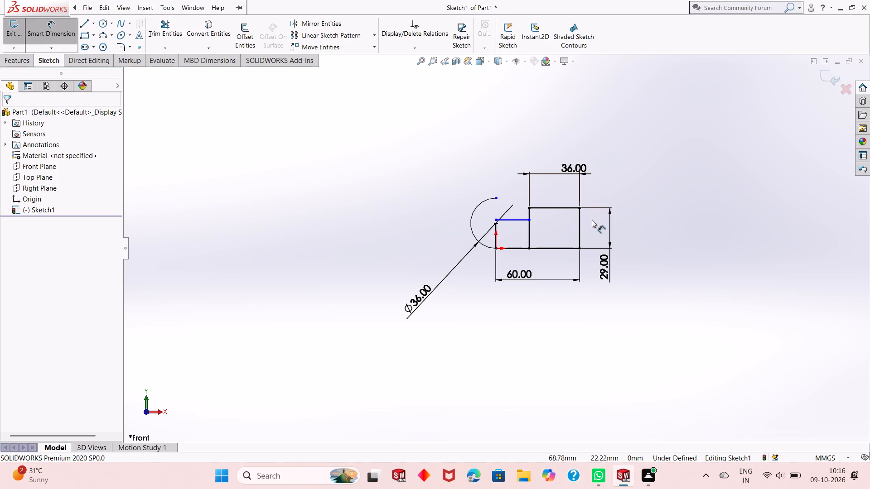
{"action": "left_click", "coordinate": [528, 209]}
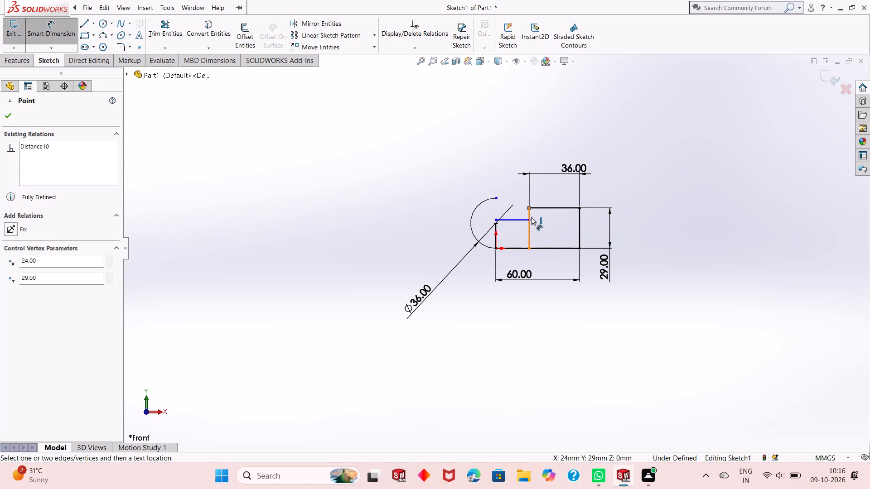
{"action": "left_click", "coordinate": [531, 220]}
{"action": "left_click", "coordinate": [632, 216]}
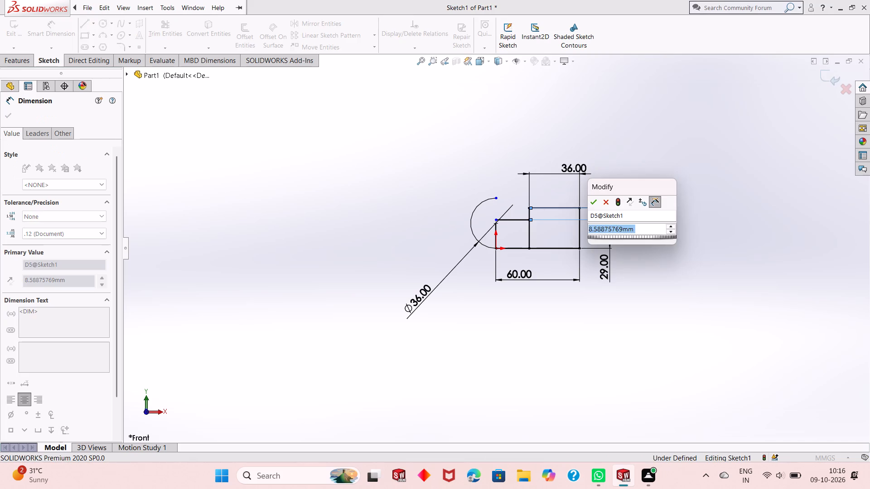
{"action": "type", "text": "10"}
{"action": "key", "text": "Return"}
{"action": "key", "text": "Escape"}
{"action": "key", "text": "Escape"}
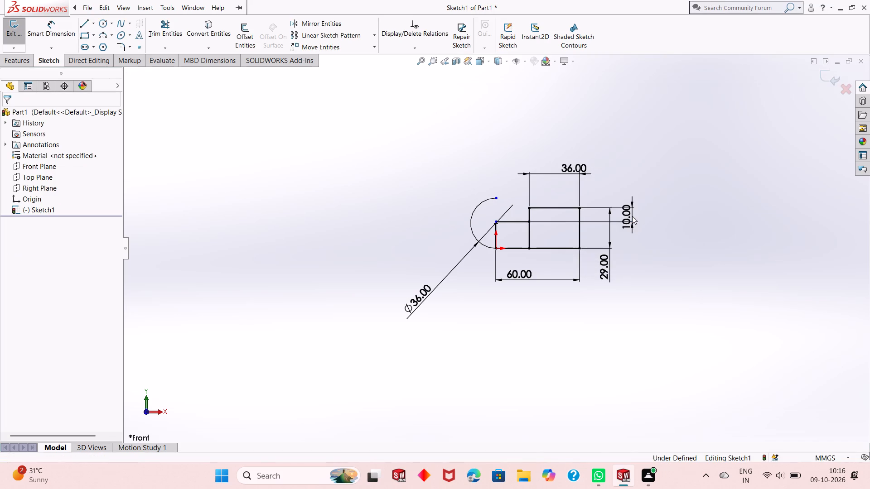
Sketch a 5 mm vertical line up from the 24 mm line's left end, continued by a horizontal line leftward past the arc.
{"action": "left_click", "coordinate": [82, 25]}
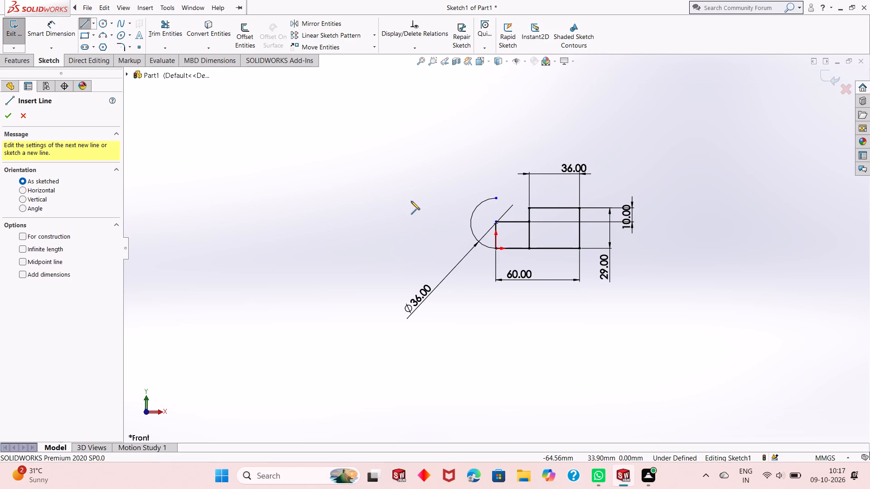
{"action": "left_click", "coordinate": [496, 220]}
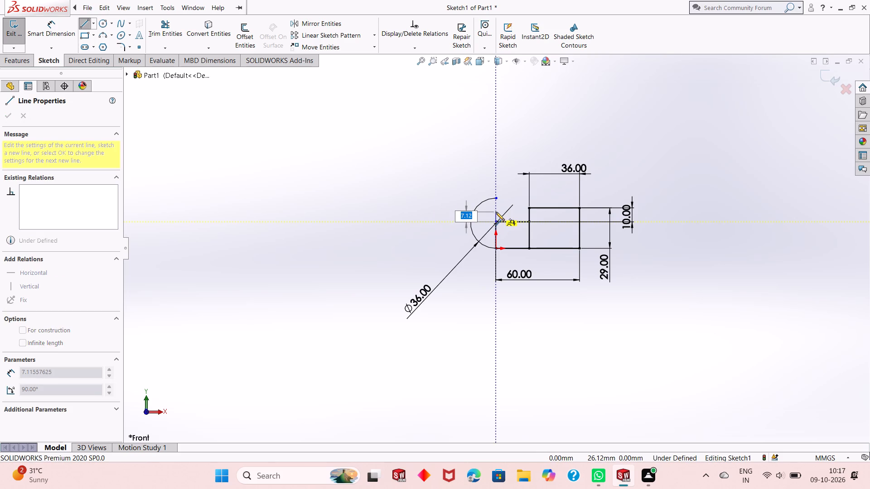
{"action": "key", "text": "5"}
{"action": "key", "text": "Return"}
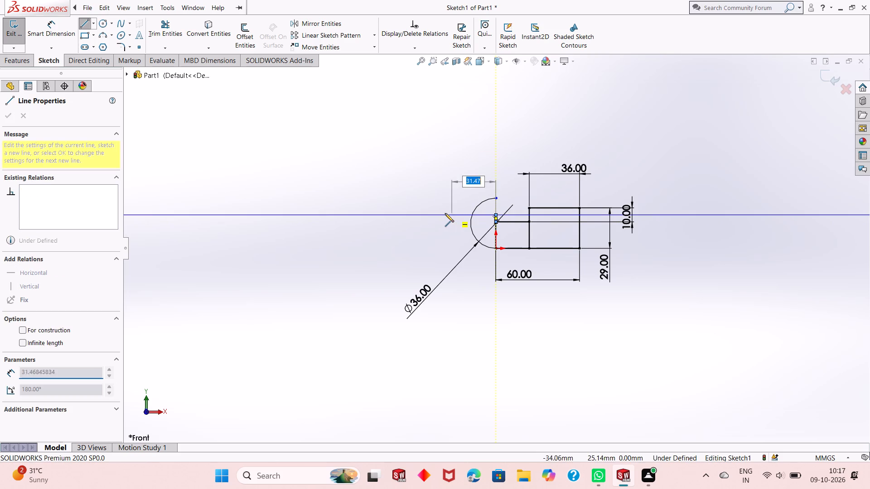
{"action": "left_click", "coordinate": [444, 213]}
{"action": "key", "text": "Escape"}
{"action": "key", "text": "Escape"}
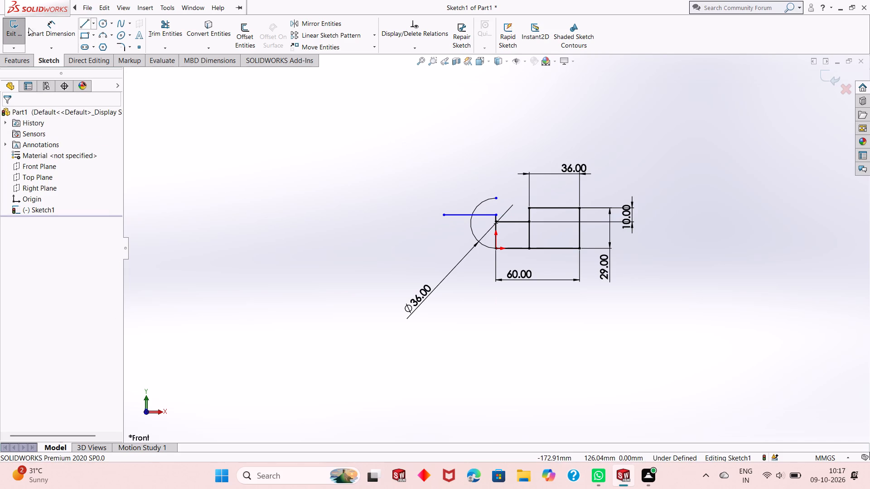
Dimension the short vertical line above the left end of the 24 mm line at 5 mm.
{"action": "left_click", "coordinate": [48, 29]}
{"action": "scroll", "coordinate": [497, 206], "scroll_direction": "up", "scroll_amount": 3}
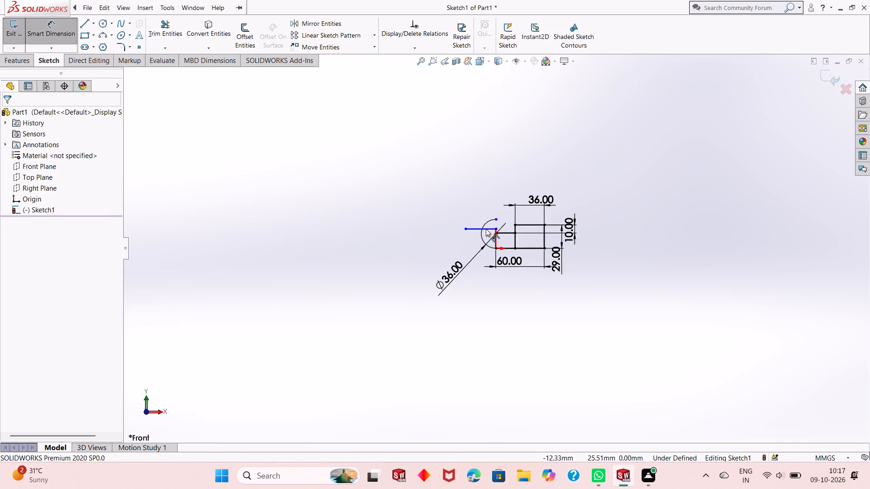
{"action": "scroll", "coordinate": [486, 229], "scroll_direction": "up", "scroll_amount": 2}
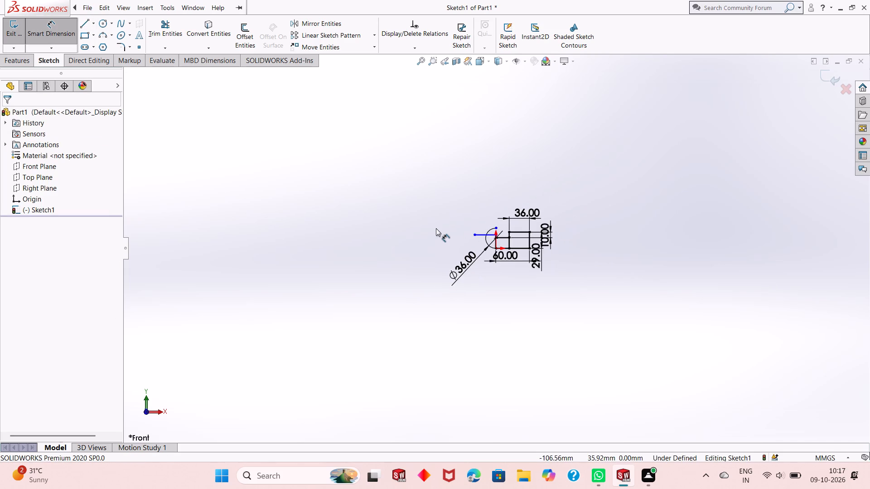
{"action": "scroll", "coordinate": [436, 228], "scroll_direction": "up", "scroll_amount": 2}
{"action": "scroll", "coordinate": [503, 252], "scroll_direction": "down", "scroll_amount": 8}
{"action": "scroll", "coordinate": [482, 186], "scroll_direction": "down", "scroll_amount": 4}
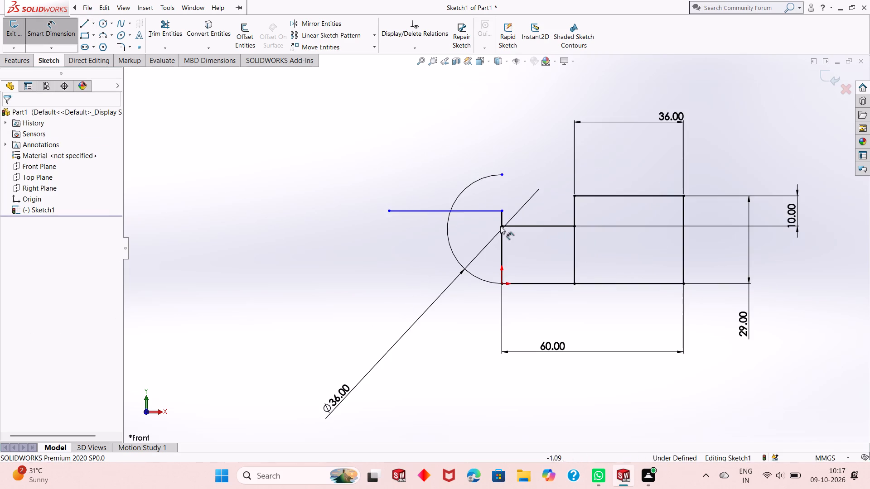
{"action": "scroll", "coordinate": [502, 235], "scroll_direction": "down", "scroll_amount": 7}
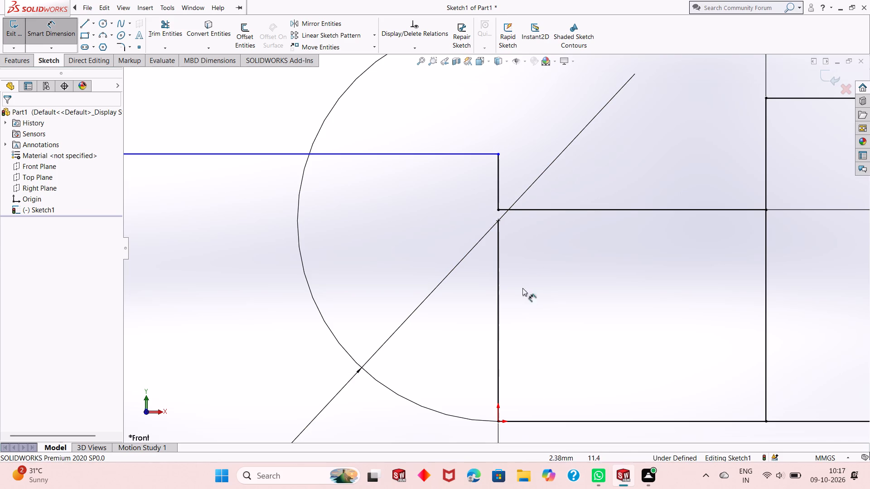
{"action": "left_click", "coordinate": [499, 182]}
{"action": "left_click", "coordinate": [527, 173]}
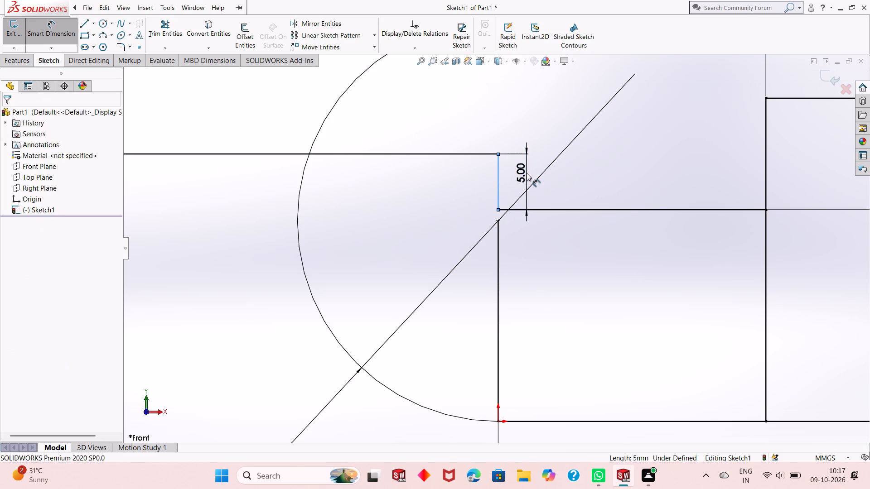
{"action": "key", "text": "Return"}
{"action": "key", "text": "Escape"}
Trim the horizontal line's overhang beyond the arc and the part of the arc above that line.
{"action": "scroll", "coordinate": [527, 173], "scroll_direction": "down", "scroll_amount": 3}
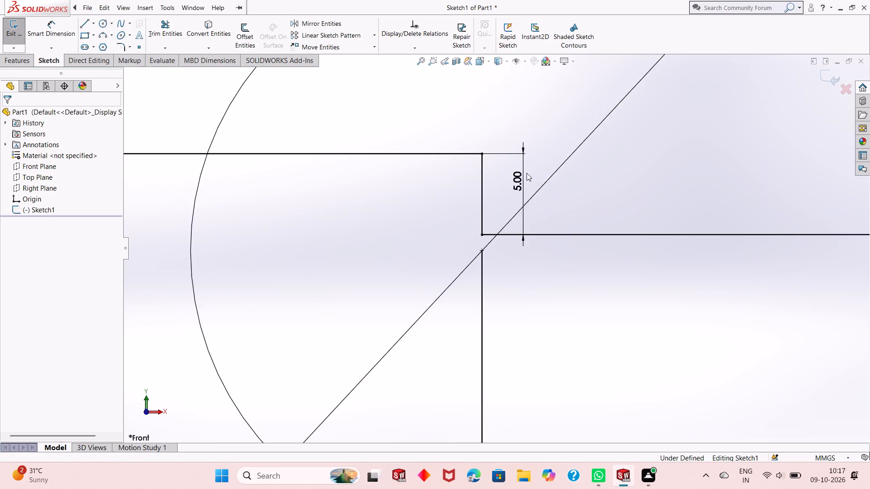
{"action": "scroll", "coordinate": [527, 173], "scroll_direction": "down", "scroll_amount": 3}
{"action": "scroll", "coordinate": [527, 173], "scroll_direction": "up", "scroll_amount": 7}
{"action": "scroll", "coordinate": [545, 229], "scroll_direction": "up", "scroll_amount": 5}
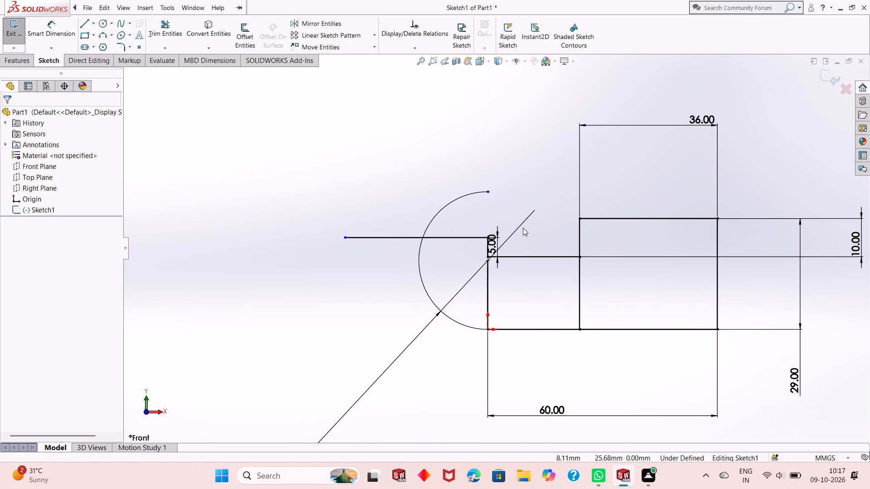
{"action": "scroll", "coordinate": [517, 293], "scroll_direction": "down", "scroll_amount": 2}
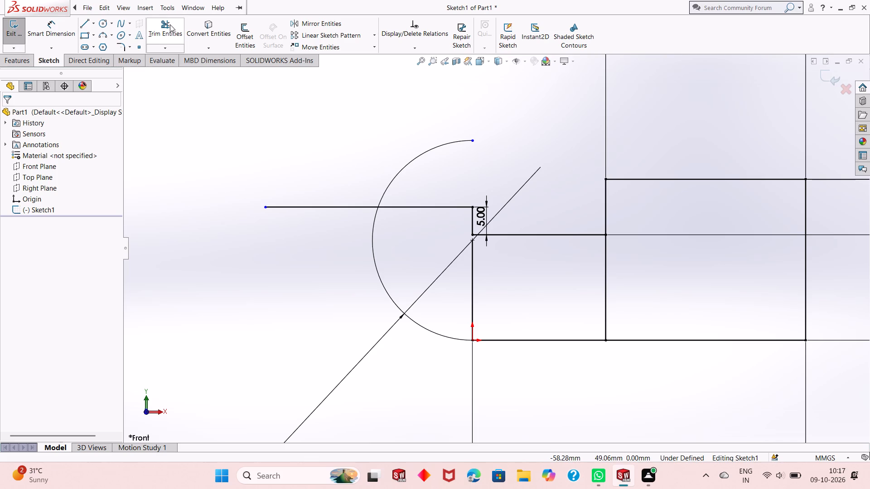
{"action": "left_click", "coordinate": [167, 31]}
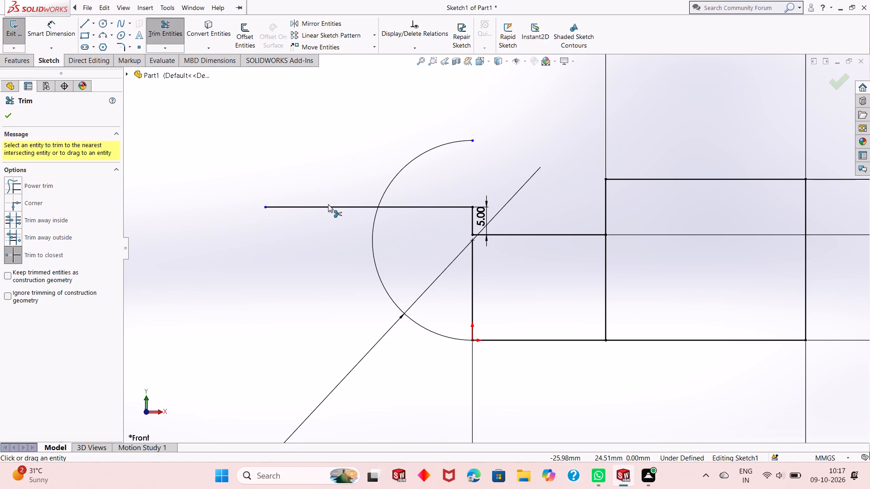
{"action": "left_click", "coordinate": [331, 206]}
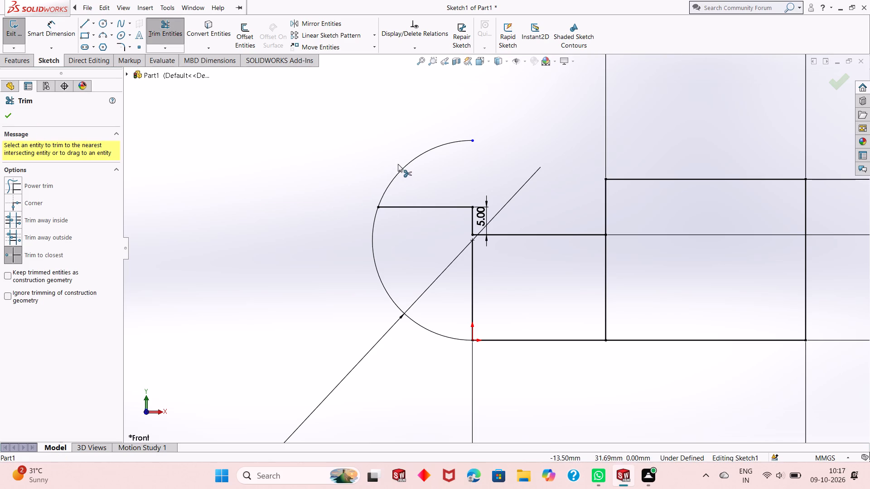
{"action": "left_click", "coordinate": [410, 164]}
{"action": "key", "text": "Escape"}
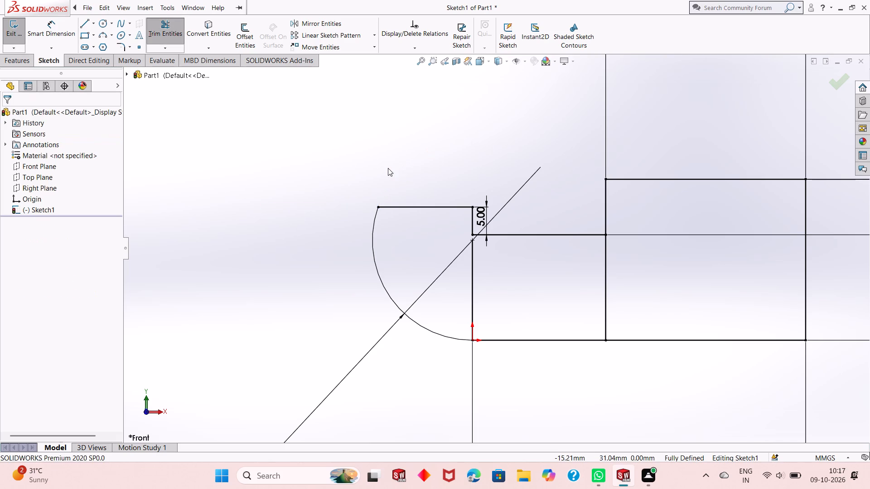
Trim away the vertical line rising from the origin to the arc's center.
{"action": "scroll", "coordinate": [444, 231], "scroll_direction": "down", "scroll_amount": 2}
{"action": "scroll", "coordinate": [444, 231], "scroll_direction": "up", "scroll_amount": 5}
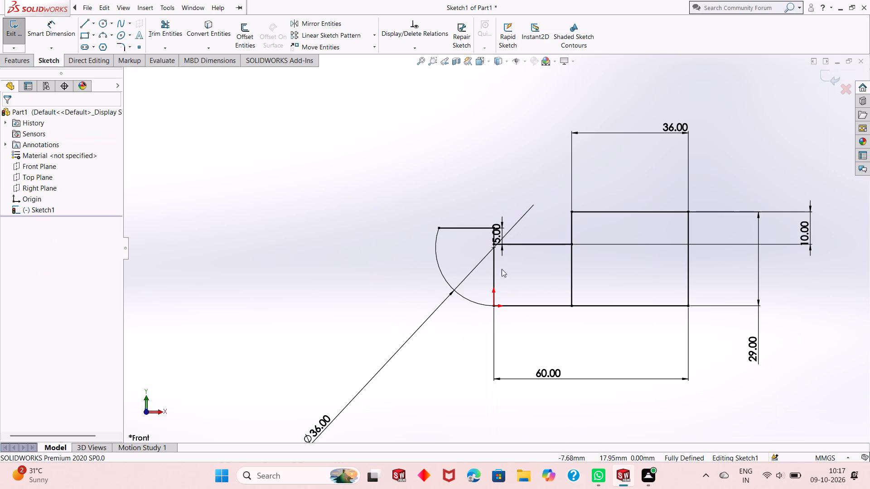
{"action": "scroll", "coordinate": [487, 261], "scroll_direction": "up", "scroll_amount": 1}
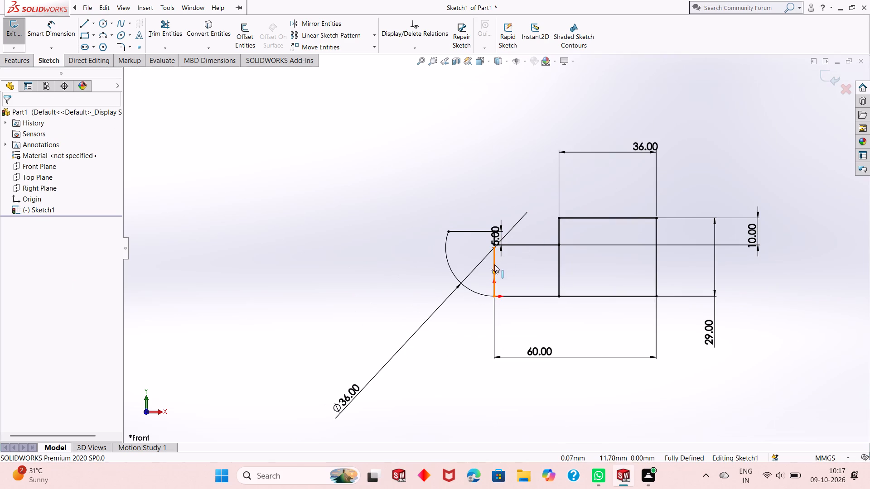
{"action": "left_click", "coordinate": [494, 264]}
{"action": "key", "text": "Escape"}
{"action": "key", "text": "Escape"}
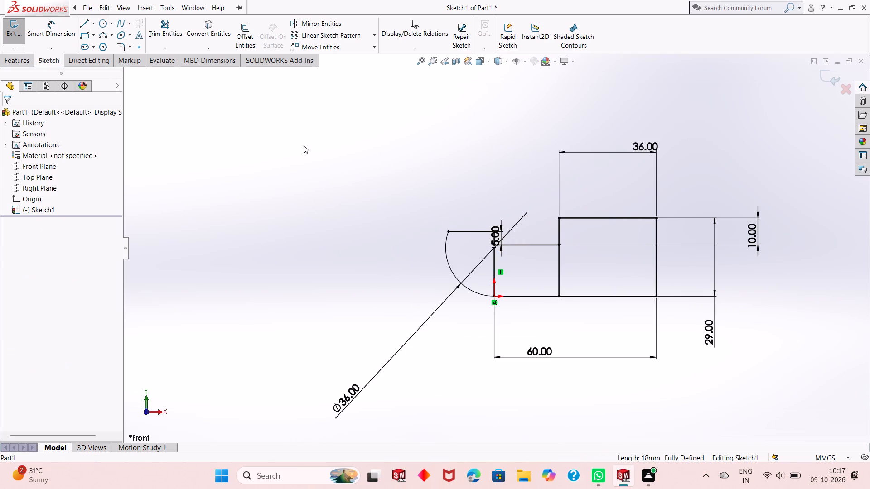
{"action": "left_click", "coordinate": [162, 36]}
{"action": "left_click", "coordinate": [493, 260]}
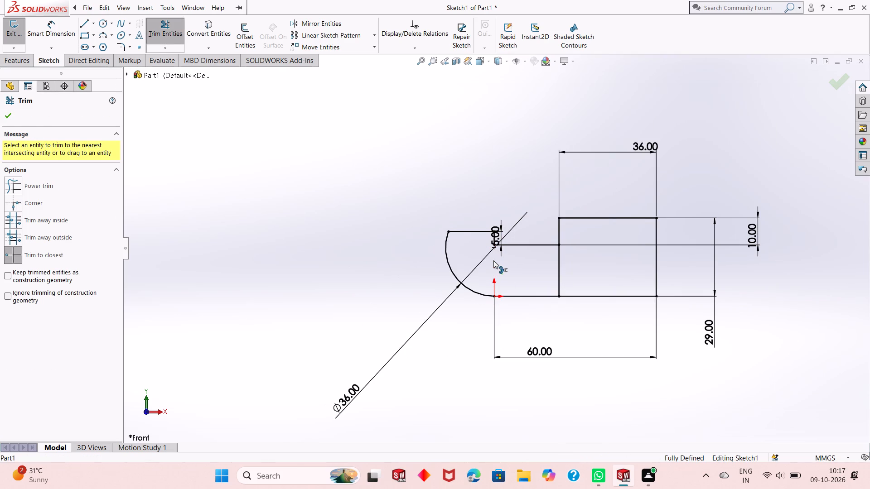
{"action": "key", "text": "Escape"}
{"action": "key", "text": "Escape"}
From the rectangle's upper-right corner, sketch connected lines 12 mm rightward, 44 mm up, 29 mm rightward and 44 mm down.
{"action": "scroll", "coordinate": [528, 258], "scroll_direction": "up", "scroll_amount": 2}
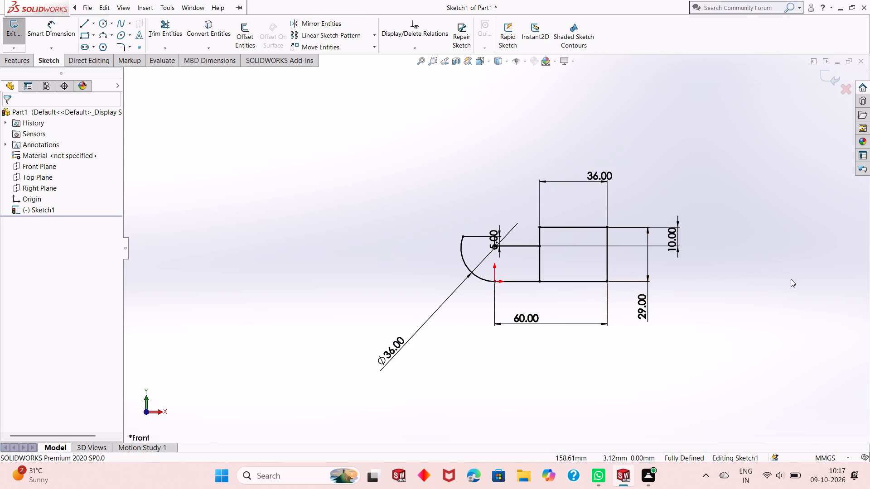
{"action": "scroll", "coordinate": [582, 300], "scroll_direction": "up", "scroll_amount": 2}
{"action": "scroll", "coordinate": [739, 239], "scroll_direction": "down", "scroll_amount": 3}
{"action": "scroll", "coordinate": [392, 250], "scroll_direction": "down", "scroll_amount": 1}
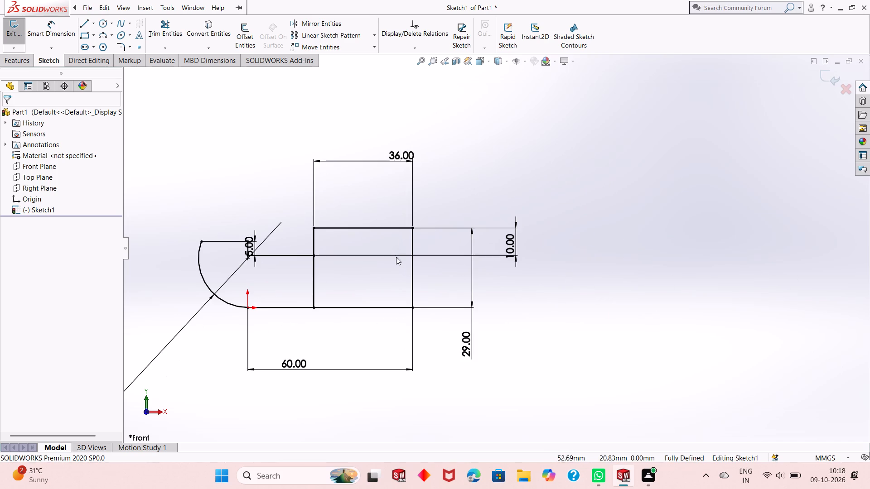
{"action": "key", "text": "Escape"}
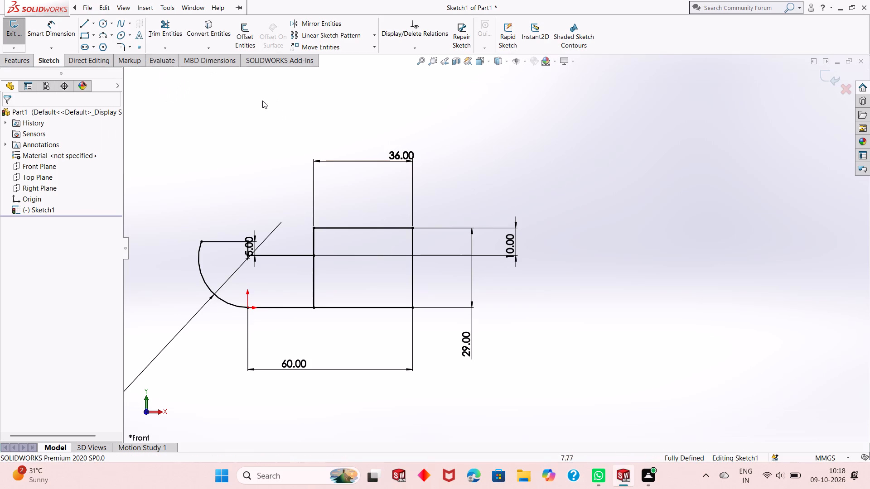
{"action": "left_click", "coordinate": [82, 26]}
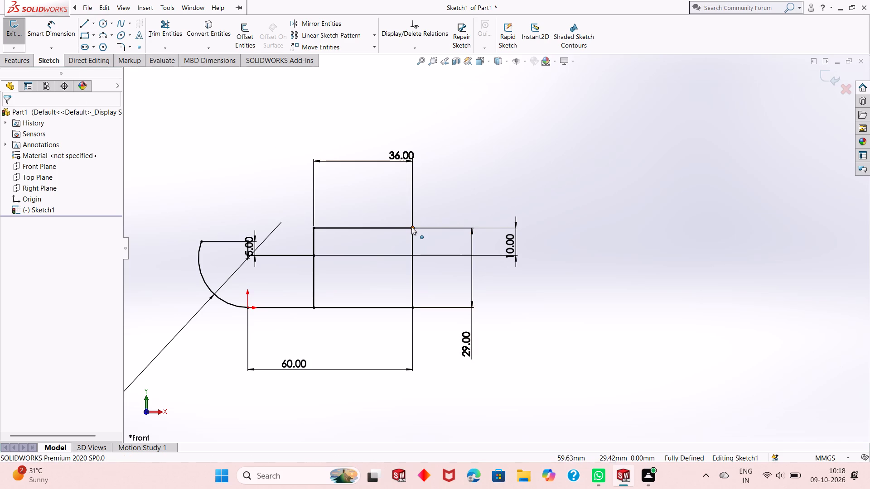
{"action": "key", "text": "Escape"}
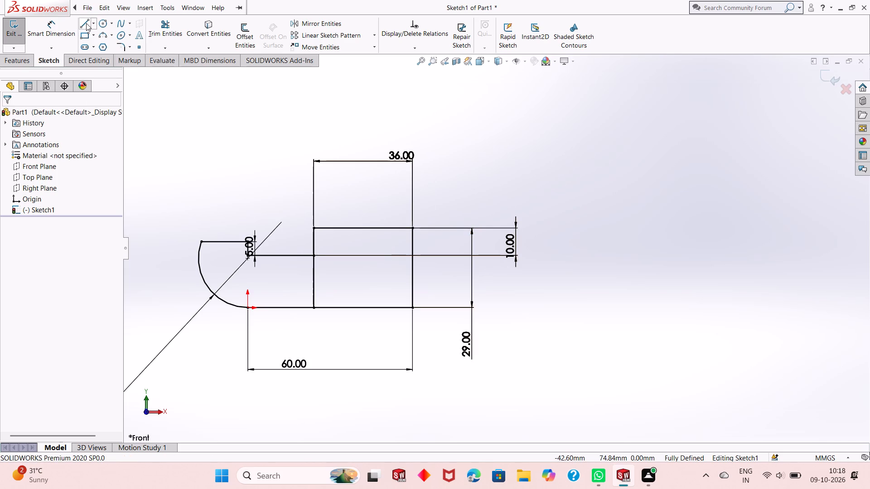
{"action": "left_click", "coordinate": [87, 23]}
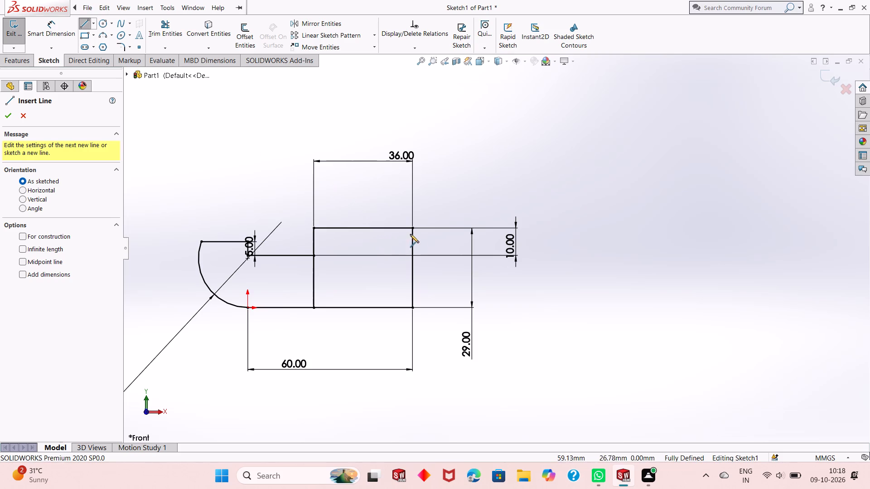
{"action": "left_click", "coordinate": [412, 228]}
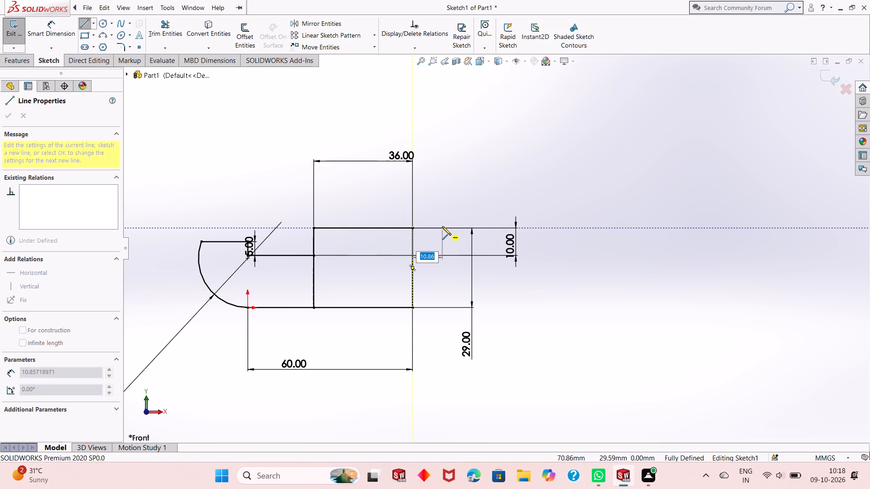
{"action": "type", "text": "12"}
{"action": "key", "text": "Return"}
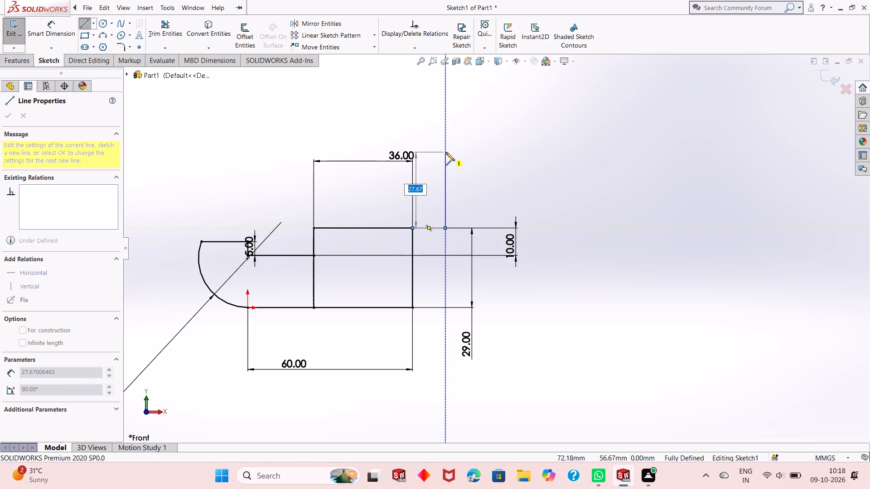
{"action": "type", "text": "44"}
{"action": "key", "text": "Return"}
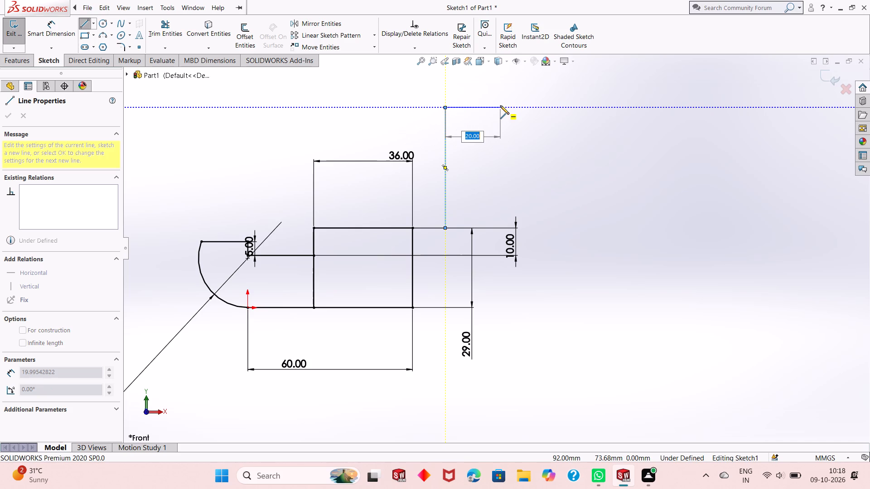
{"action": "type", "text": "29"}
{"action": "key", "text": "Return"}
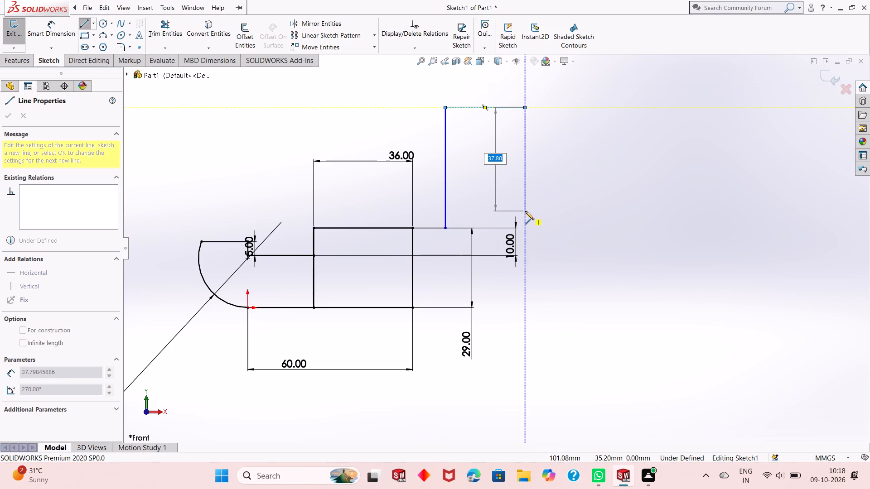
{"action": "type", "text": "44"}
{"action": "key", "text": "Return"}
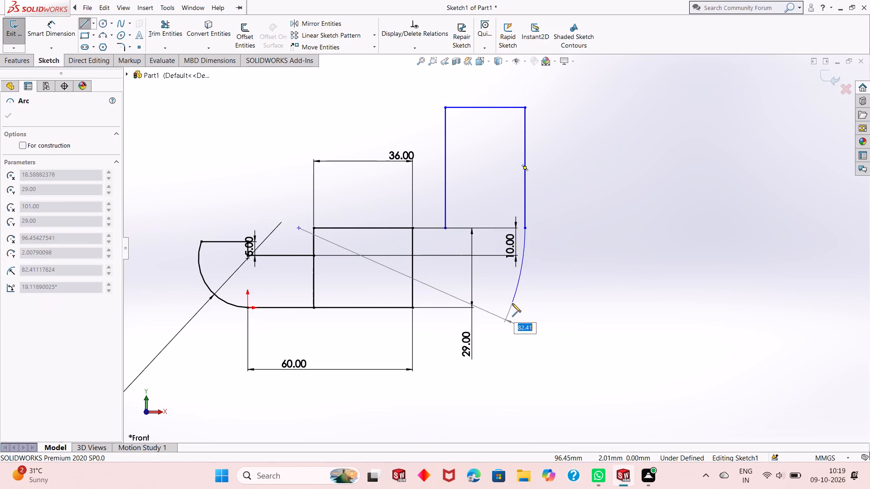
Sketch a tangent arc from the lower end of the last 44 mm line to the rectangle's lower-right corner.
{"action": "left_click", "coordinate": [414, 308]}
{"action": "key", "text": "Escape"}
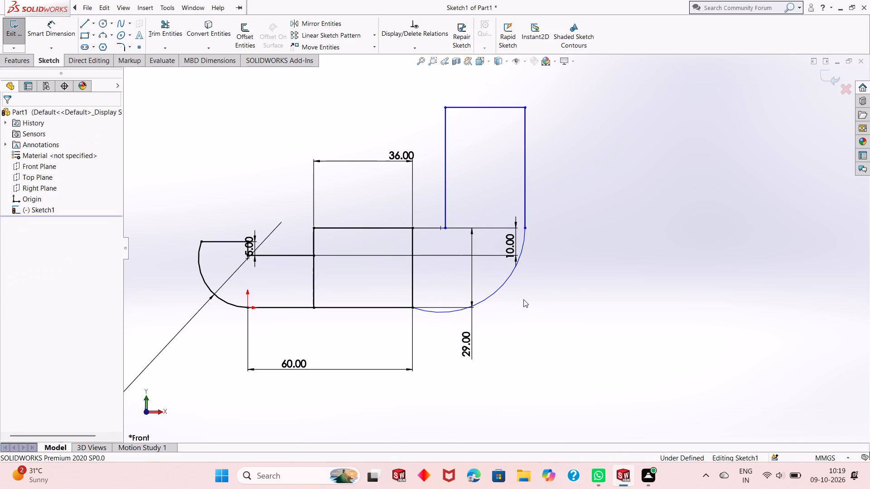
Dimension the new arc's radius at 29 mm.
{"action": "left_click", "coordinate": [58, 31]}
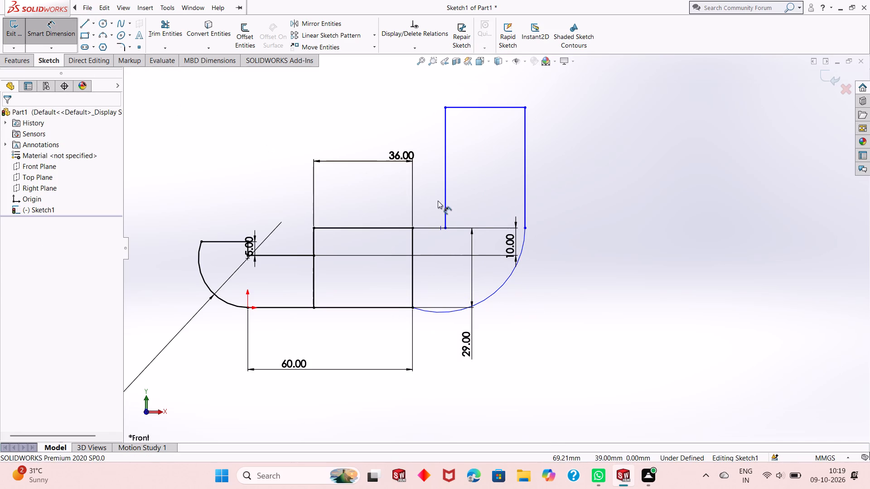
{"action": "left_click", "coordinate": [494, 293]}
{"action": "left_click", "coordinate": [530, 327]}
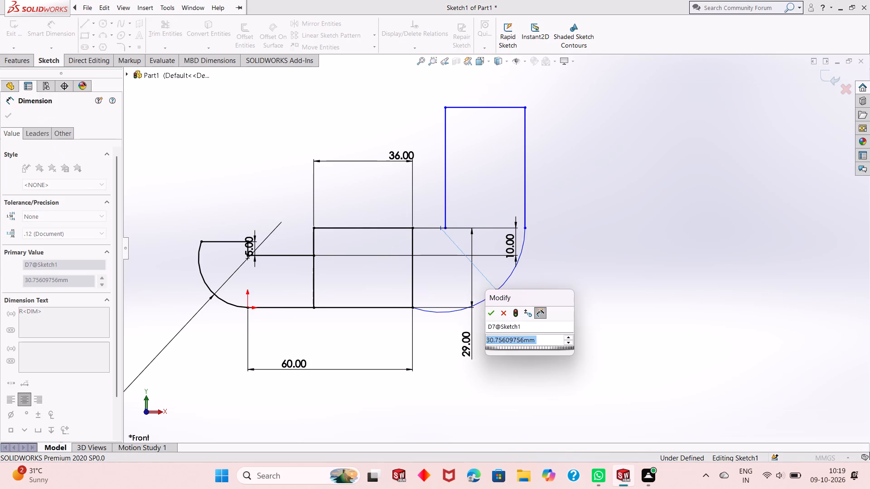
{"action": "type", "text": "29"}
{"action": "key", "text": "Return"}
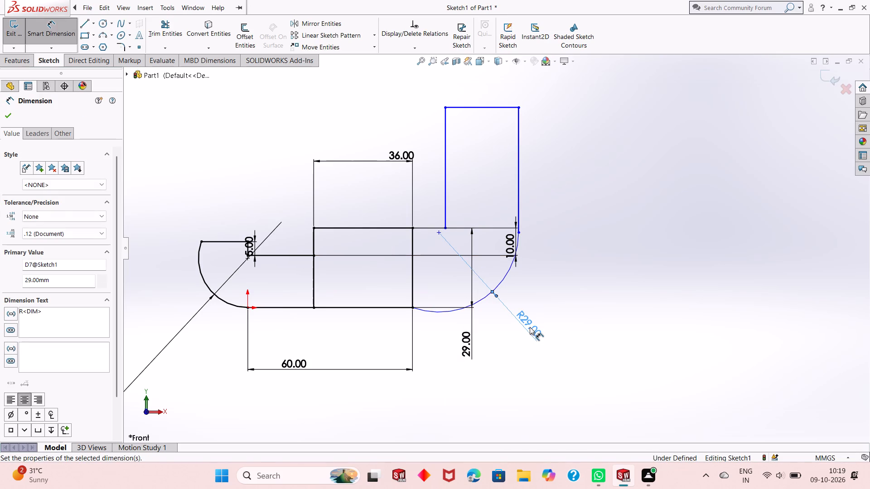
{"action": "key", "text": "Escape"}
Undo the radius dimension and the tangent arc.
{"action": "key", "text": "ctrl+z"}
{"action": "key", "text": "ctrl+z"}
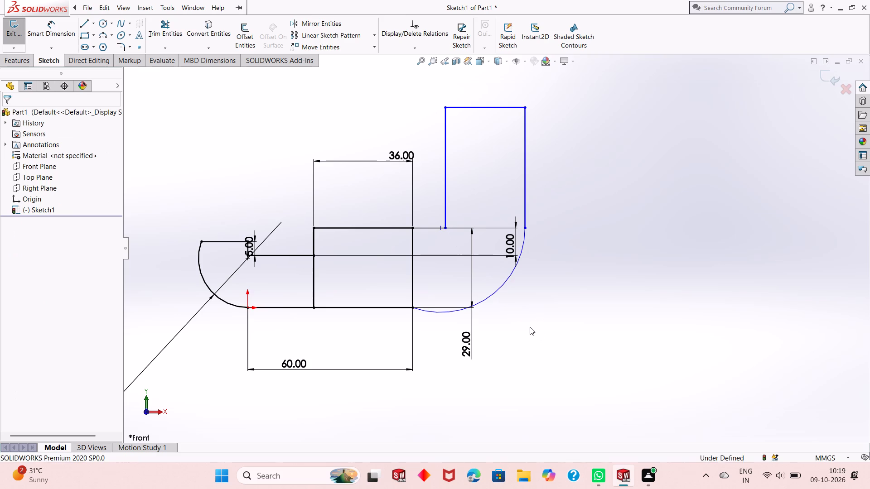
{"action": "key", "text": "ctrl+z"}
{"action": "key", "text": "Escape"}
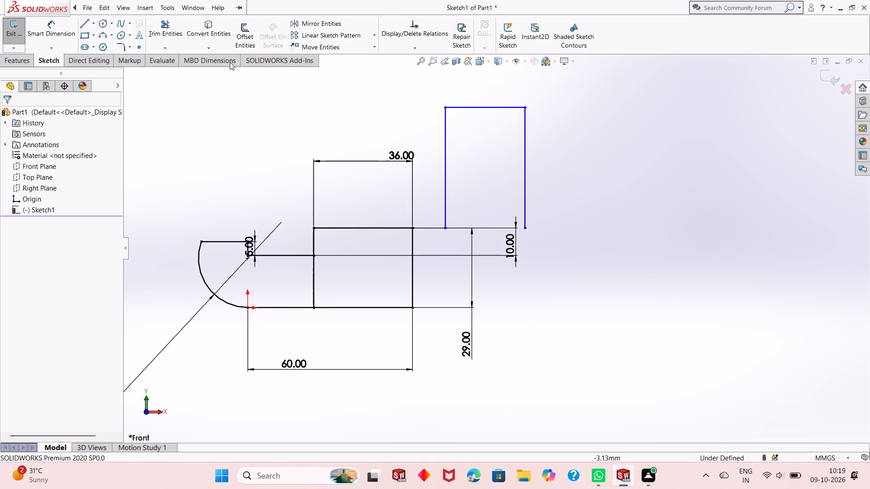
Dimension the short horizontal line beside the rectangle at 12 mm and the outer vertical line at 44 mm.
{"action": "left_click", "coordinate": [42, 27]}
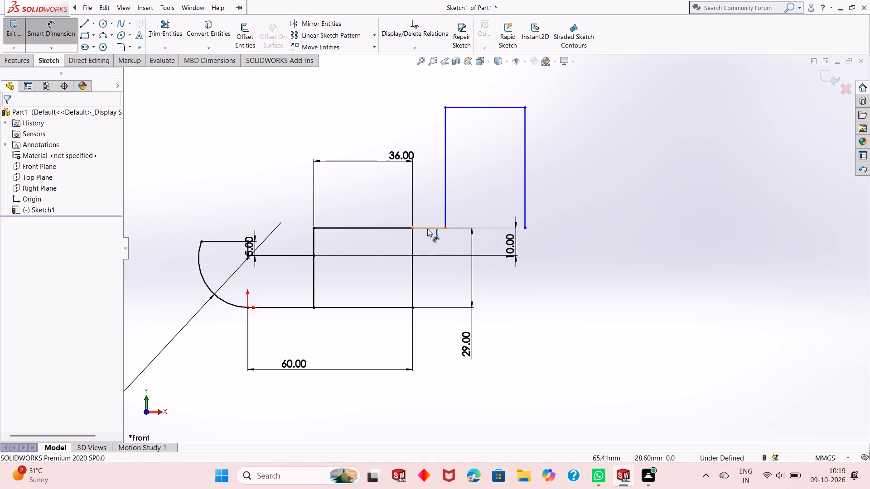
{"action": "left_click", "coordinate": [428, 228]}
{"action": "left_click", "coordinate": [430, 233]}
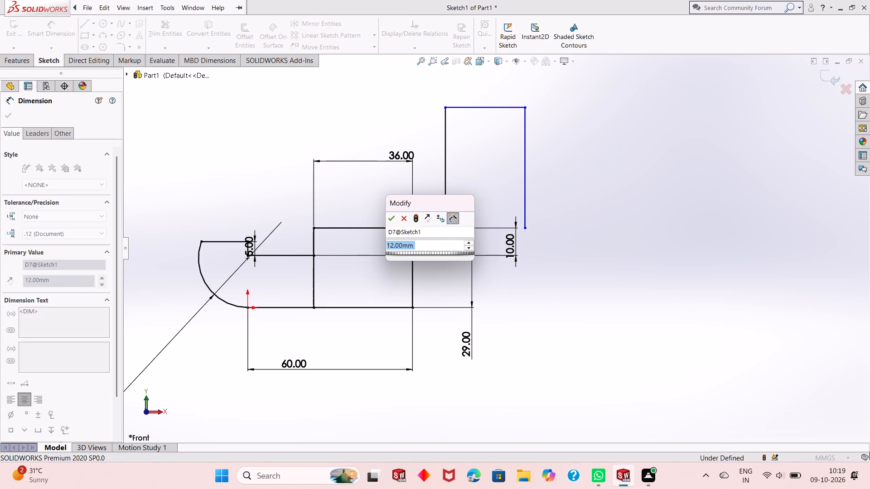
{"action": "right_click", "coordinate": [430, 233]}
{"action": "left_click", "coordinate": [390, 218]}
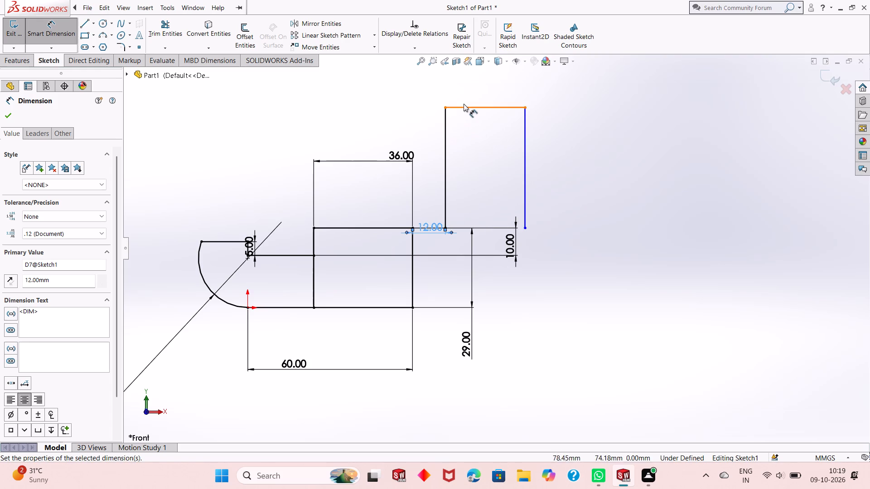
{"action": "left_click", "coordinate": [524, 143]}
{"action": "left_click", "coordinate": [580, 140]}
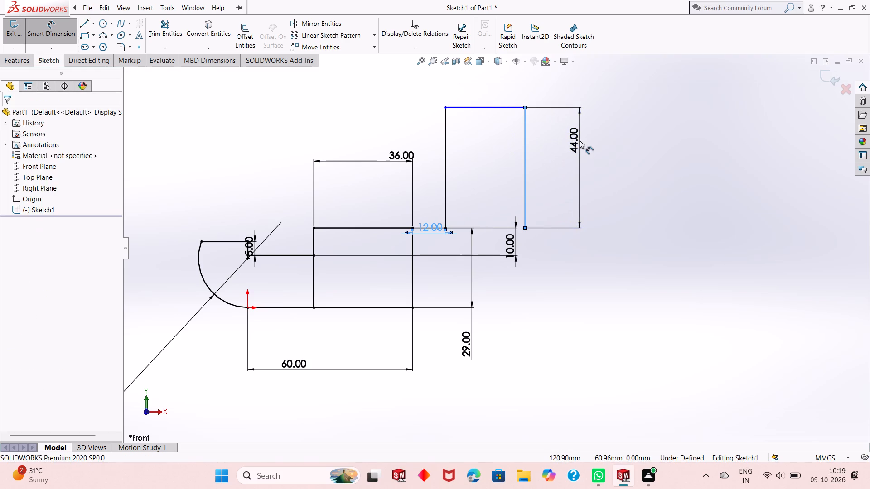
{"action": "left_click", "coordinate": [542, 129]}
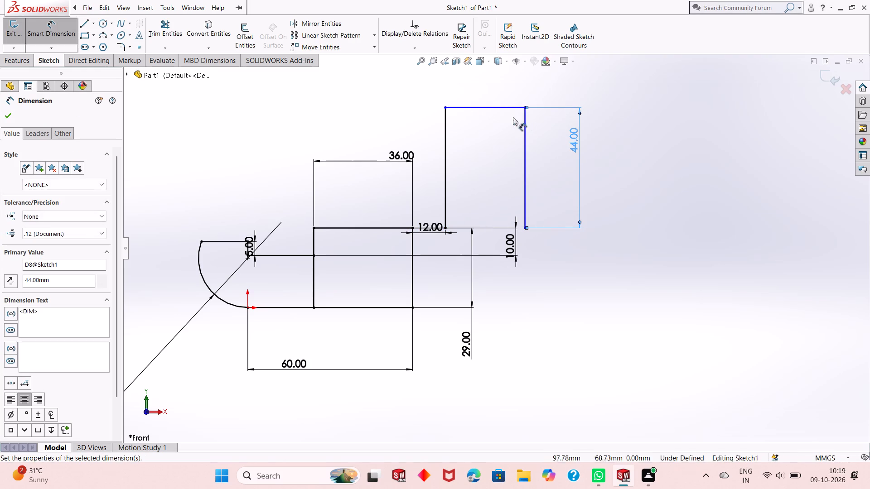
Dimension the upper horizontal line at 29 mm and the inner vertical line at 44 mm.
{"action": "left_click", "coordinate": [502, 105]}
{"action": "left_click", "coordinate": [505, 90]}
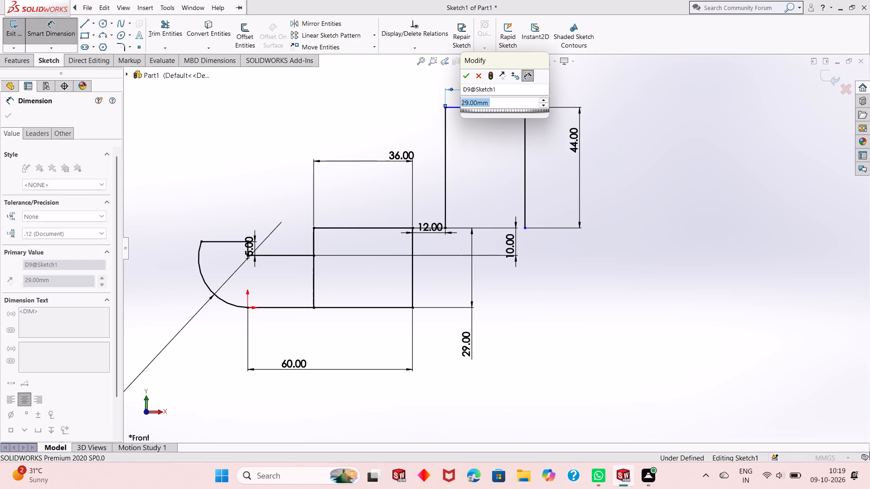
{"action": "left_click", "coordinate": [465, 72]}
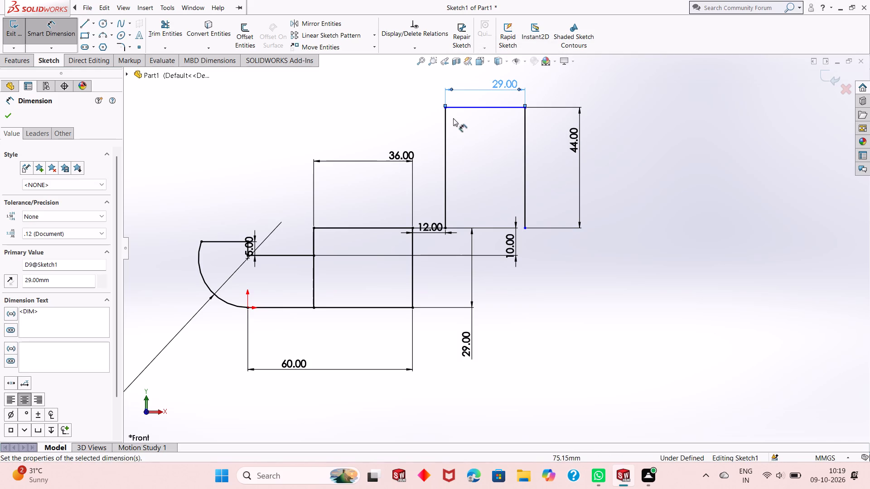
{"action": "left_click", "coordinate": [446, 122]}
{"action": "left_click", "coordinate": [437, 93]}
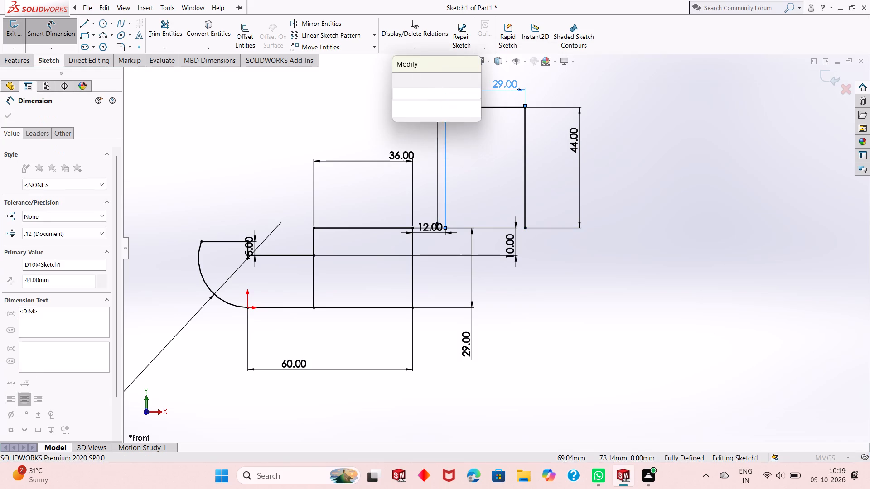
{"action": "left_click", "coordinate": [397, 80]}
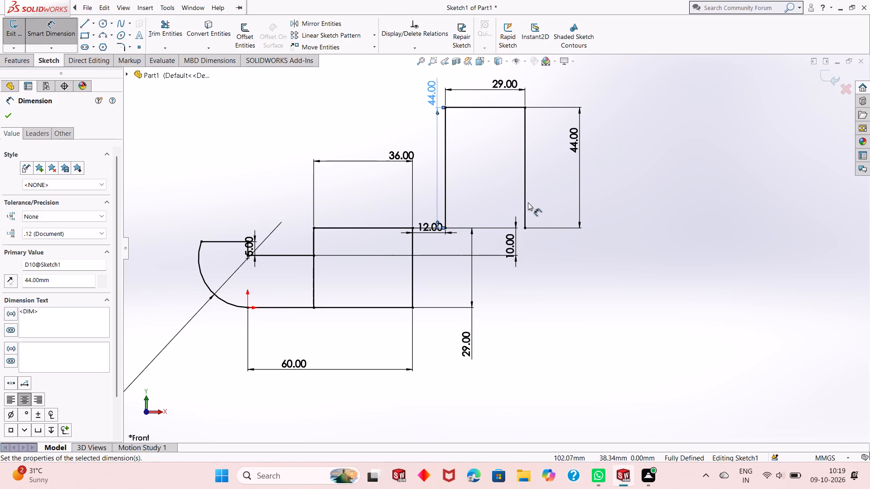
{"action": "key", "text": "Escape"}
{"action": "key", "text": "Escape"}
{"action": "key", "text": "Escape"}
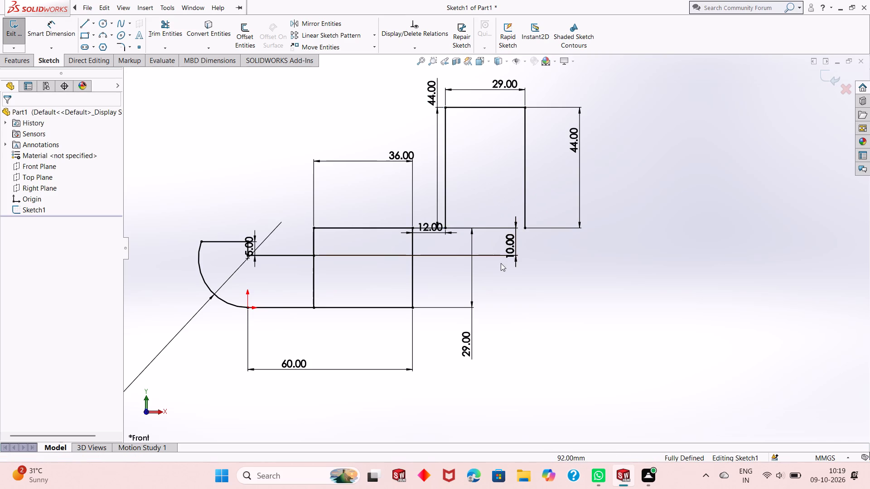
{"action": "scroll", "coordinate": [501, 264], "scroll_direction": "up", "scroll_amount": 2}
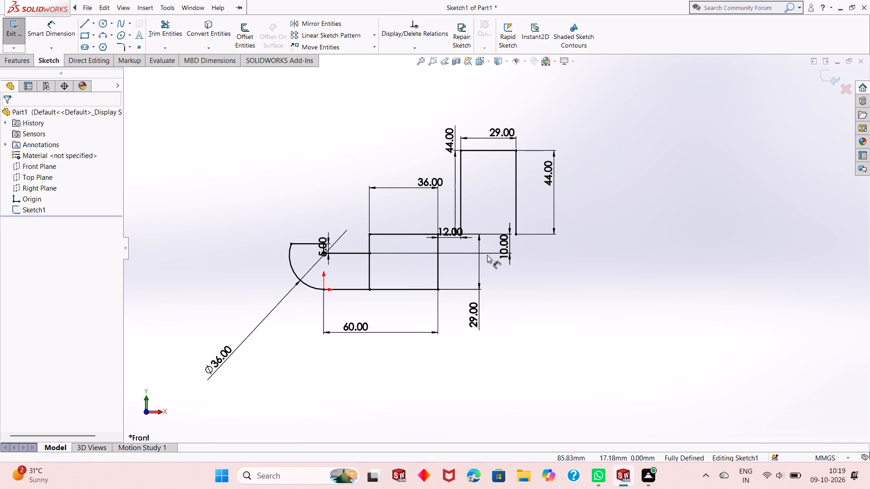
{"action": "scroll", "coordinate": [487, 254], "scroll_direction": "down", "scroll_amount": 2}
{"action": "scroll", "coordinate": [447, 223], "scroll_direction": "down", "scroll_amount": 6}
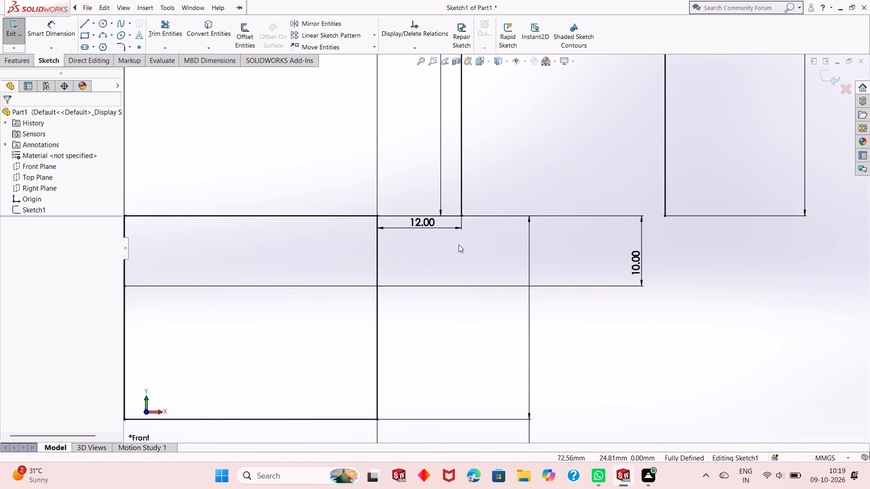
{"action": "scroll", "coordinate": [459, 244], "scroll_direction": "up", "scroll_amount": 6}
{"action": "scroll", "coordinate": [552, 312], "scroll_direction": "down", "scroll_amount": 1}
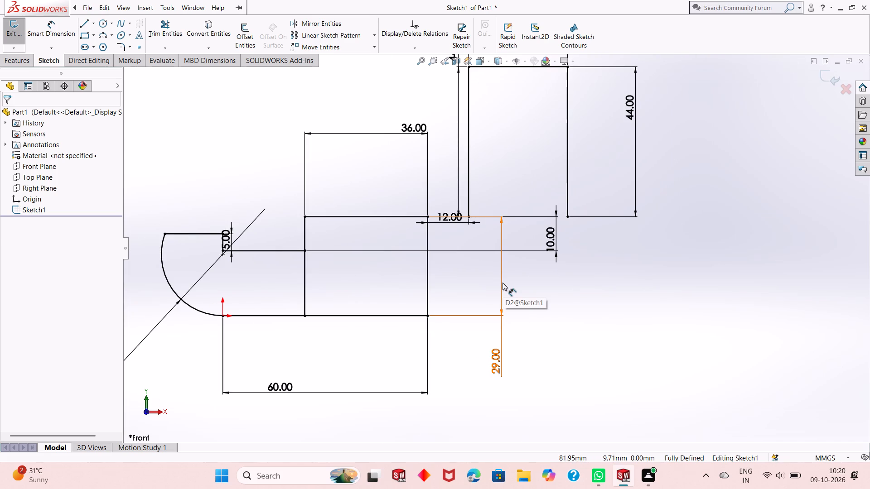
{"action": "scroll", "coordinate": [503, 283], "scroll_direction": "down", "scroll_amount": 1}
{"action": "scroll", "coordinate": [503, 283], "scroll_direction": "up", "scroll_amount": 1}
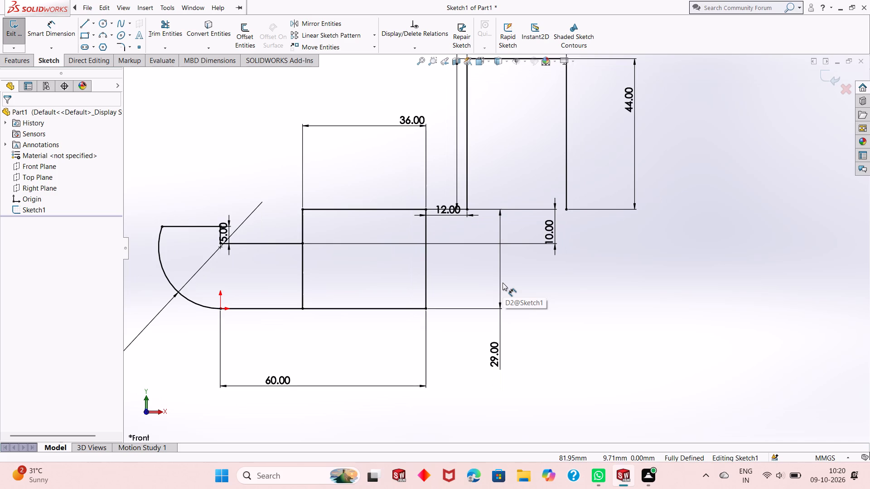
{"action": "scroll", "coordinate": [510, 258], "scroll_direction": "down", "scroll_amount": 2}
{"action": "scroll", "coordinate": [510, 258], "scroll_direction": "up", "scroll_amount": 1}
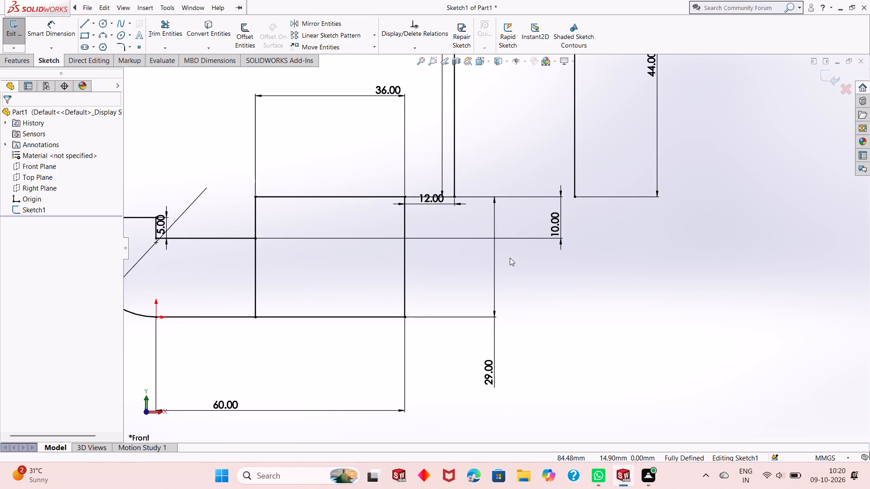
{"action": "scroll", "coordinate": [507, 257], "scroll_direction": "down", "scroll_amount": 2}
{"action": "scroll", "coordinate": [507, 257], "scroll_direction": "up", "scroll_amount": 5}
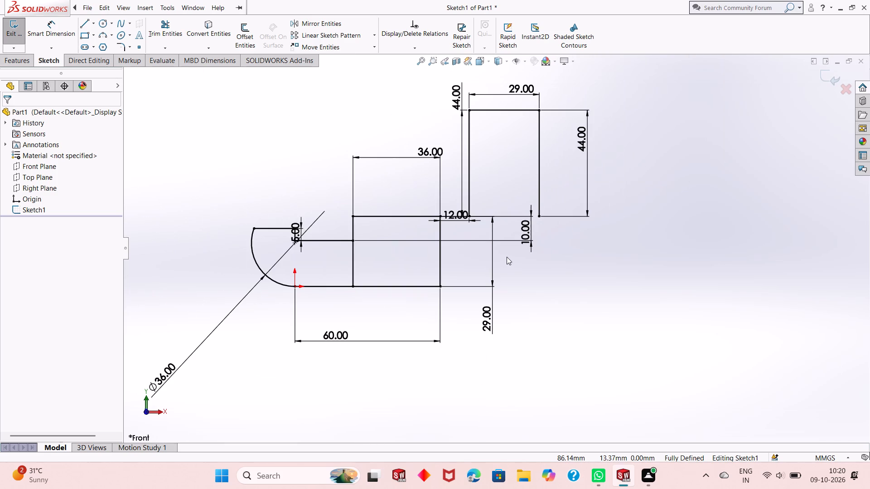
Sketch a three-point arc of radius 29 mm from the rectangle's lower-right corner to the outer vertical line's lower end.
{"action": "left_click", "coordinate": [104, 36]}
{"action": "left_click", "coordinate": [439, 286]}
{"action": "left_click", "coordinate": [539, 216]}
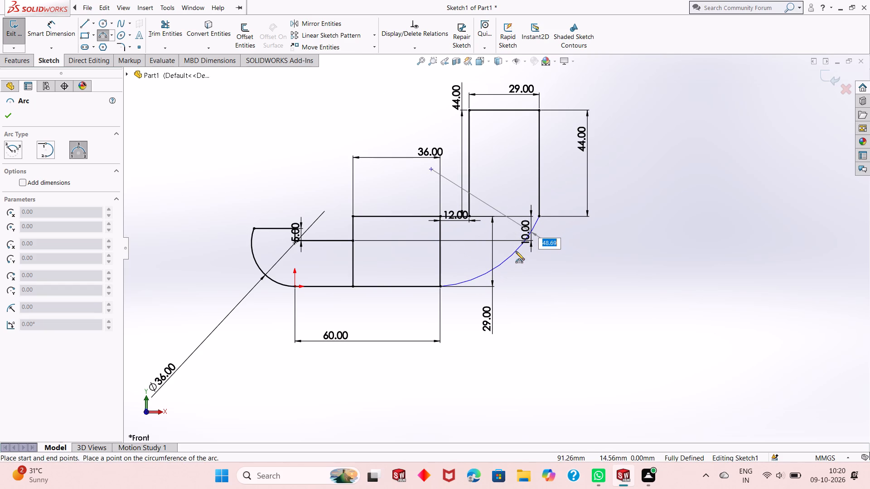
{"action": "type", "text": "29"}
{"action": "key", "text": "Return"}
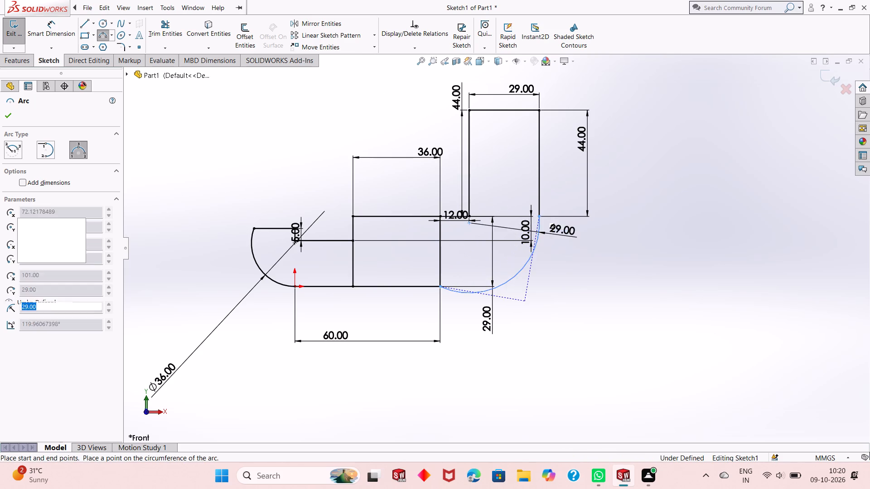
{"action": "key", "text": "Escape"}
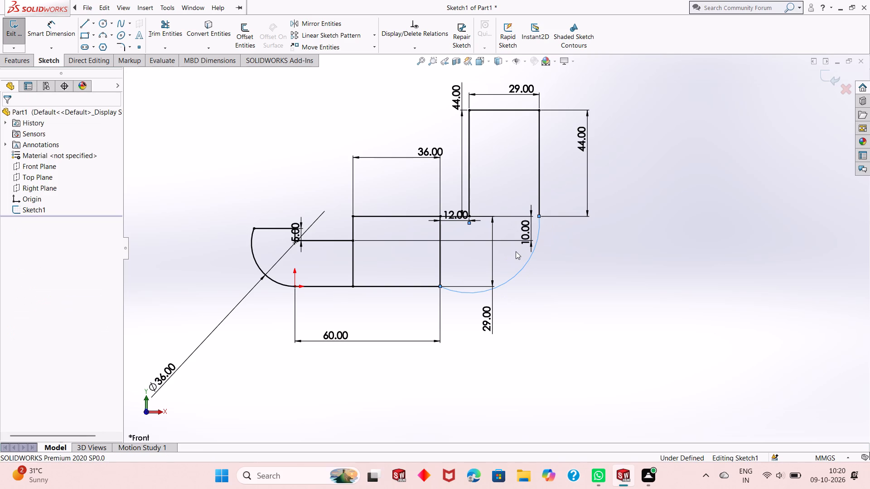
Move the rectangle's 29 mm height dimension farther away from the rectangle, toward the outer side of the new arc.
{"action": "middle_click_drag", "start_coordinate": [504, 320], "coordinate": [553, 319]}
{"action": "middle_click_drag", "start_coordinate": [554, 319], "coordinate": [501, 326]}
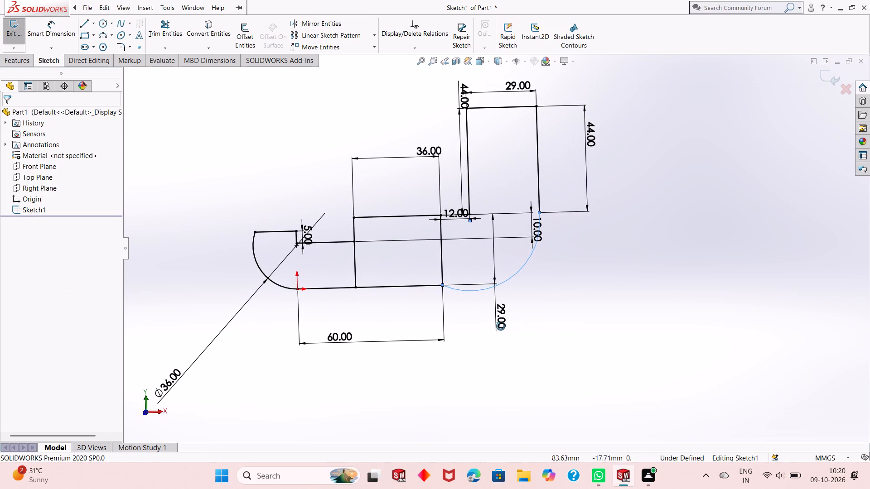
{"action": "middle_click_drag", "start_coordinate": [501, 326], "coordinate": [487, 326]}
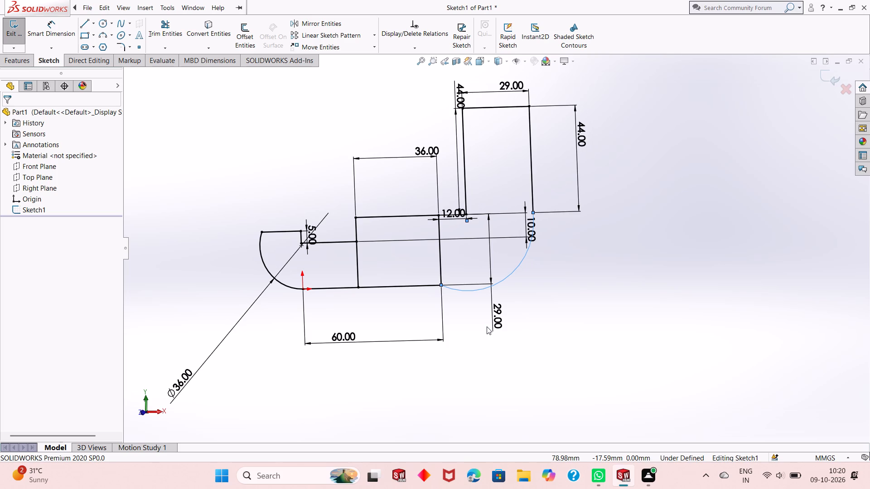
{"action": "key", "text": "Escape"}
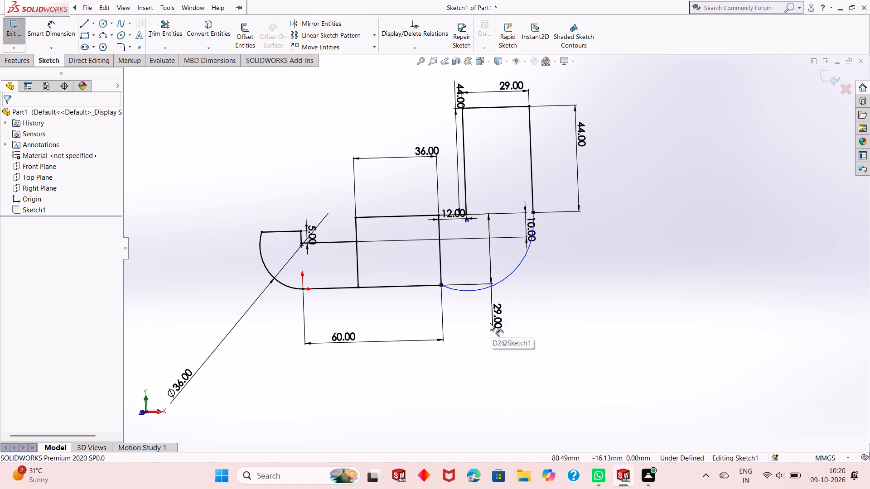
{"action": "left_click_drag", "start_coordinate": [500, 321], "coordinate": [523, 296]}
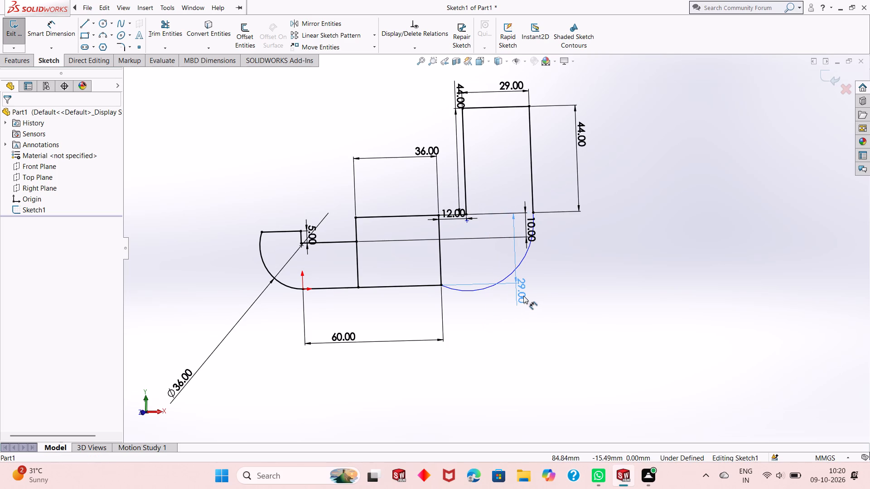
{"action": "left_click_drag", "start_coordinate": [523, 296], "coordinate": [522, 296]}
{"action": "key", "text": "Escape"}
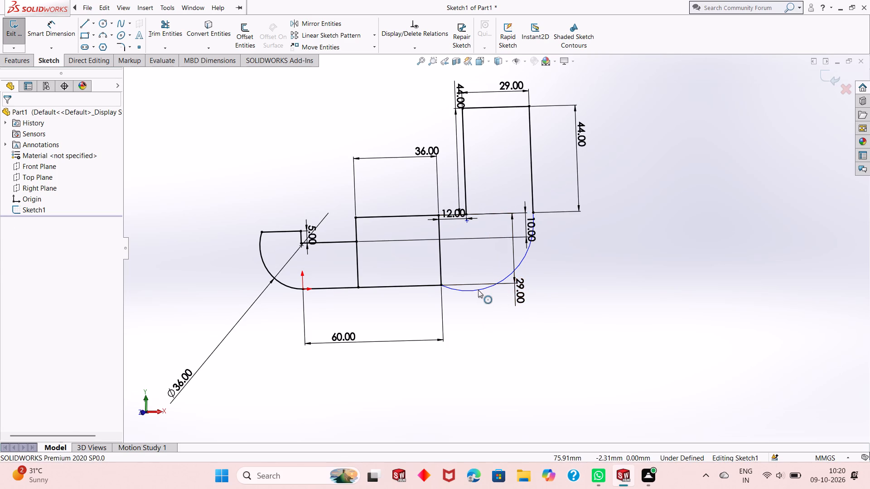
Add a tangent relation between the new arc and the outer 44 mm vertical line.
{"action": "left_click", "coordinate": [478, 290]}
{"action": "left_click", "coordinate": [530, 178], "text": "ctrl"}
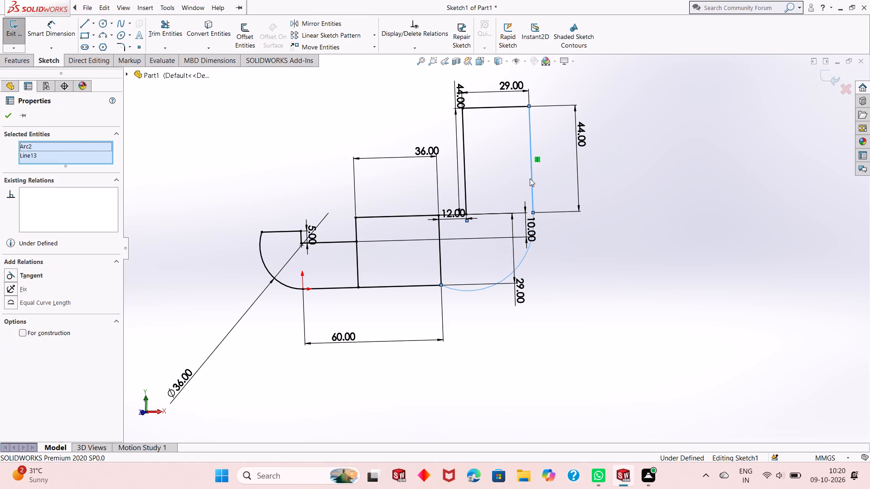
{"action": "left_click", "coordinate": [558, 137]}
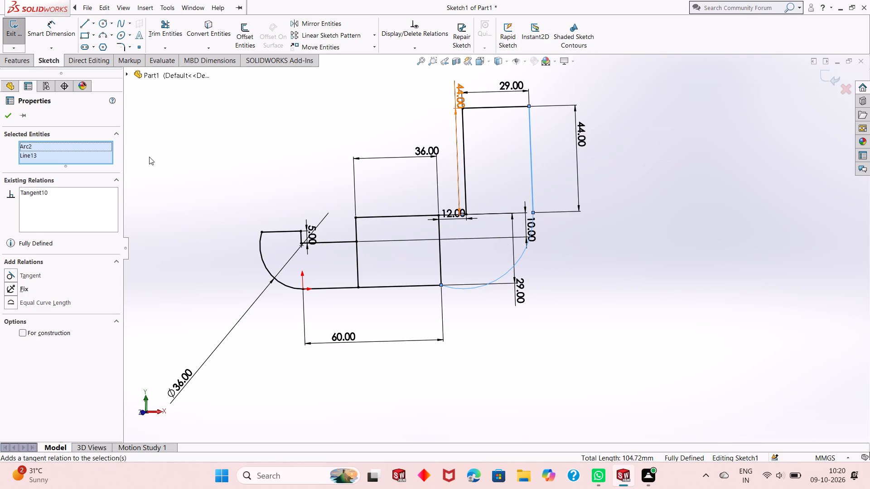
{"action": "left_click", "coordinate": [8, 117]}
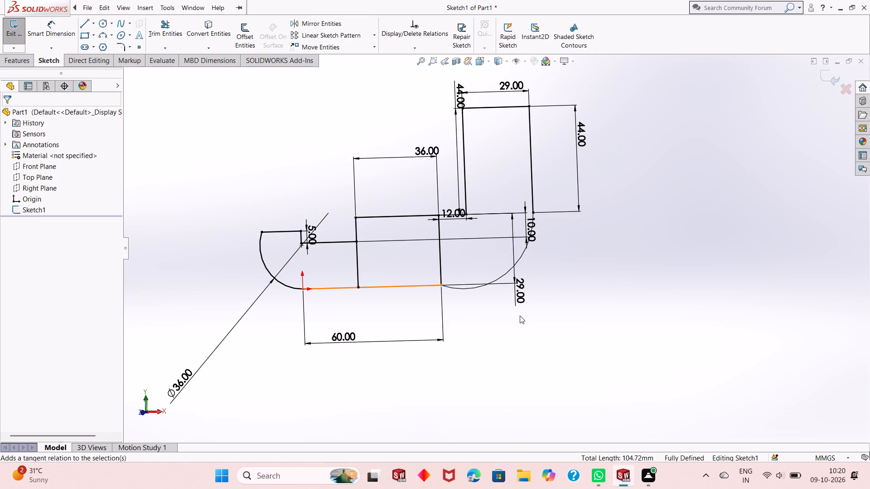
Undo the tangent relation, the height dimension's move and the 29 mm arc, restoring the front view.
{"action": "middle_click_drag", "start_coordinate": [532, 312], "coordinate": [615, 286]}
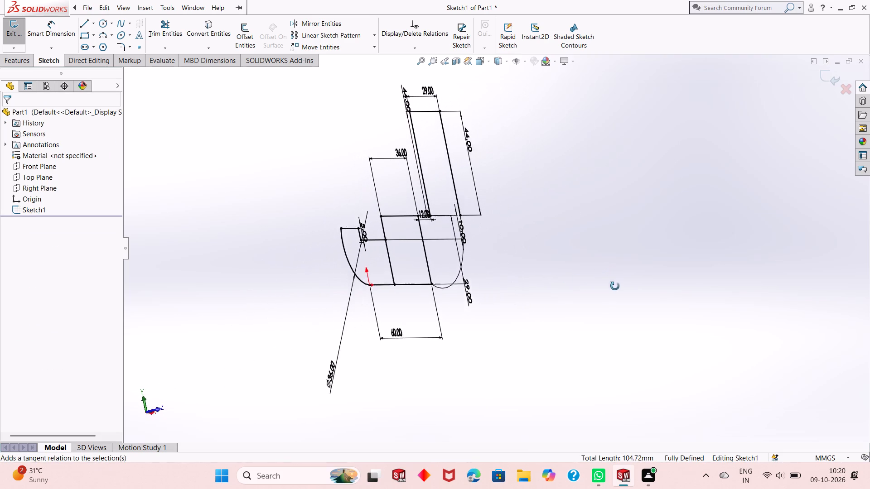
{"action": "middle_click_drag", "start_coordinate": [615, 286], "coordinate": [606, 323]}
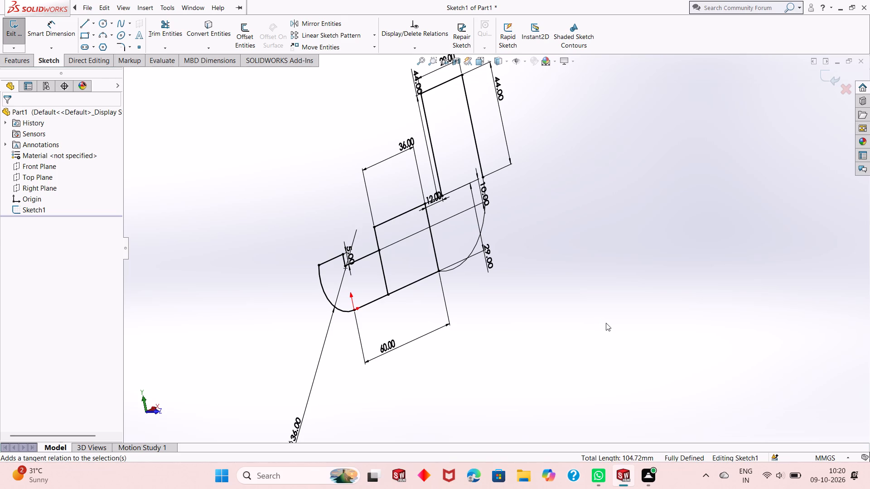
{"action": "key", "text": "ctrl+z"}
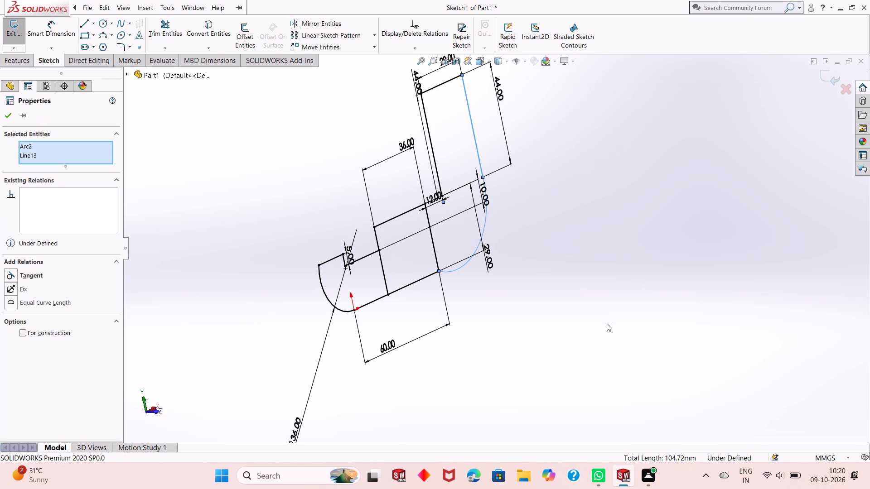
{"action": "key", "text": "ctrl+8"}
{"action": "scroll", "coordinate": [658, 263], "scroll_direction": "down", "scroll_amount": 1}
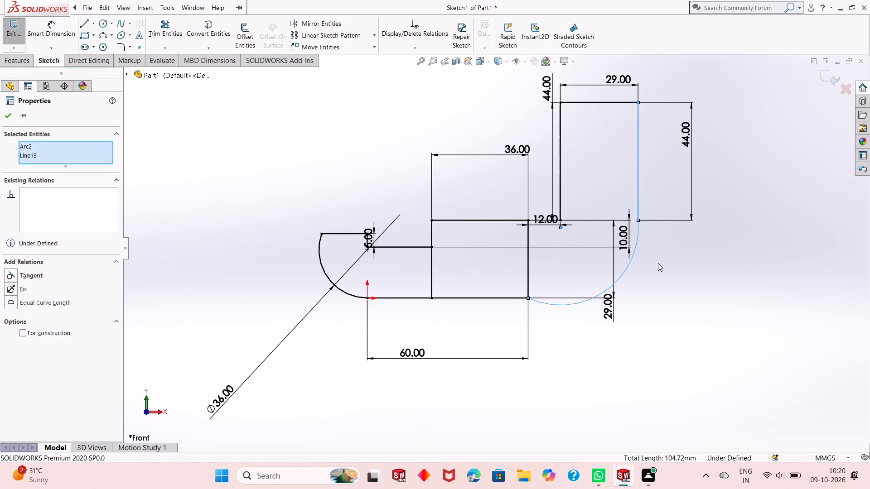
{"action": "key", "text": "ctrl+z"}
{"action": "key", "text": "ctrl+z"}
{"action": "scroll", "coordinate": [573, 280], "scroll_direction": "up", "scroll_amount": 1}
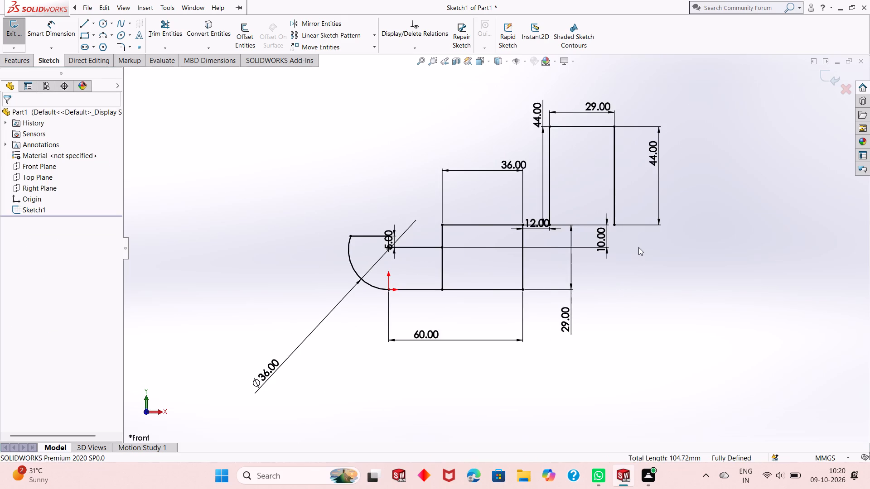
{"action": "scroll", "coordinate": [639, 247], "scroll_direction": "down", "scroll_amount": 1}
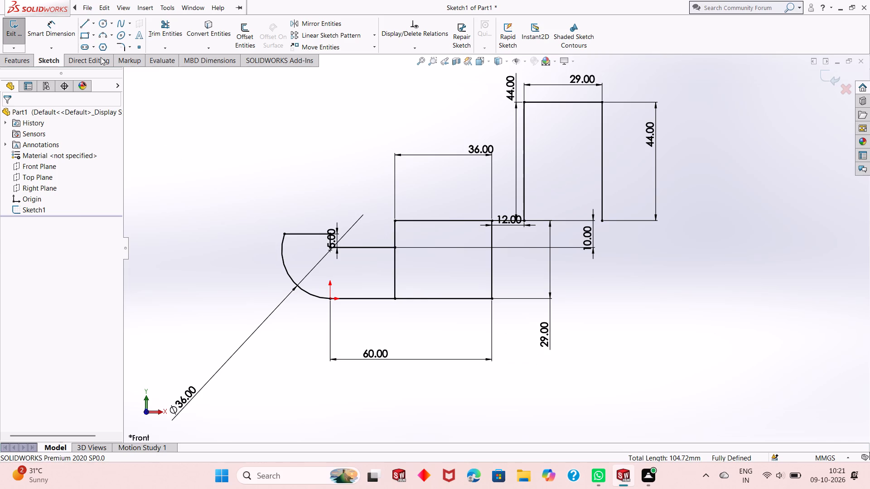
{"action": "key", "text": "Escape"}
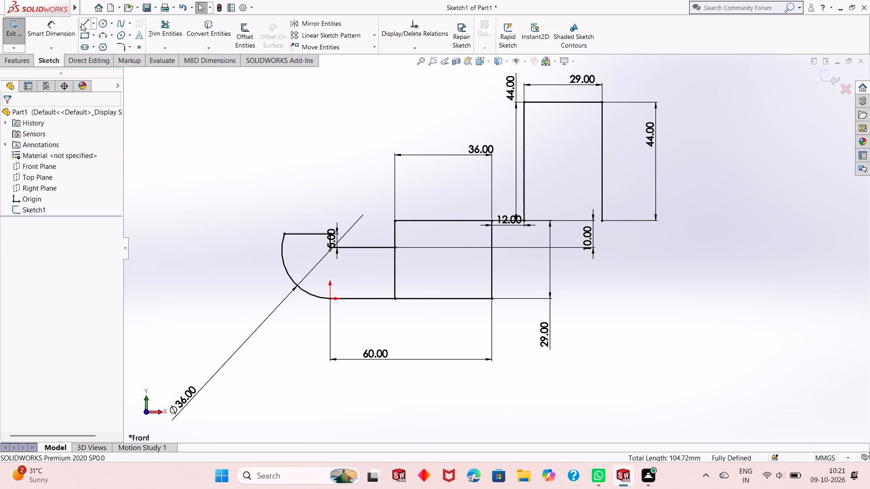
Sketch a 12 mm horizontal line outward from the rectangle's lower-right corner, in line with its bottom edge.
{"action": "left_click", "coordinate": [82, 22]}
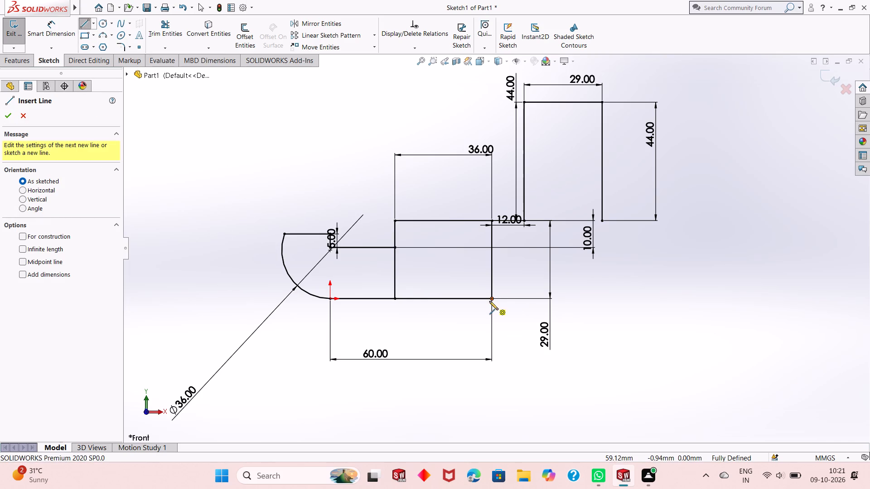
{"action": "left_click", "coordinate": [491, 299]}
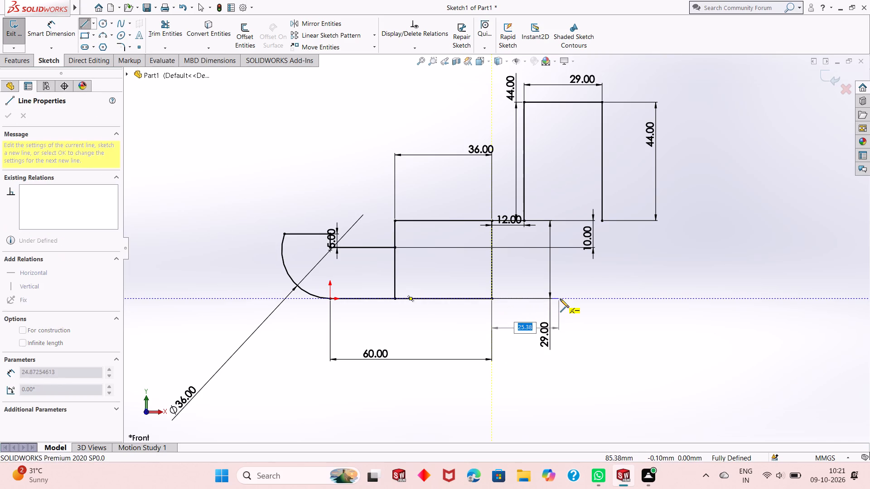
{"action": "type", "text": "12"}
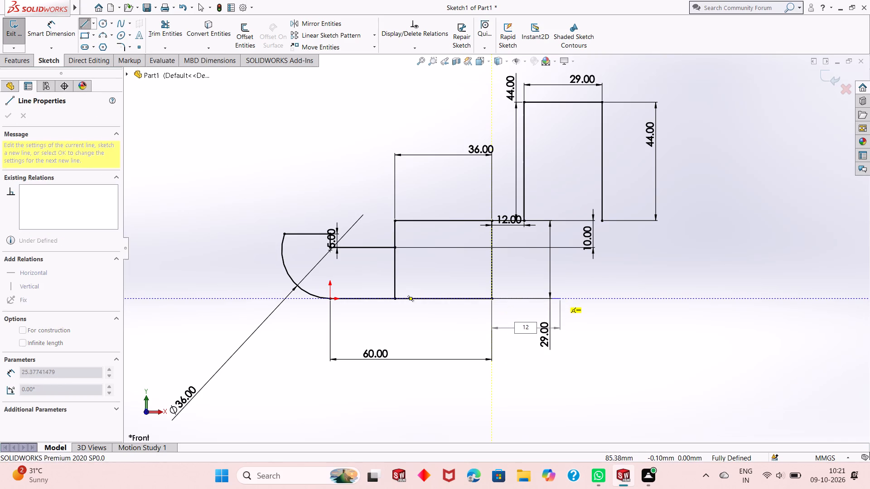
{"action": "key", "text": "Return"}
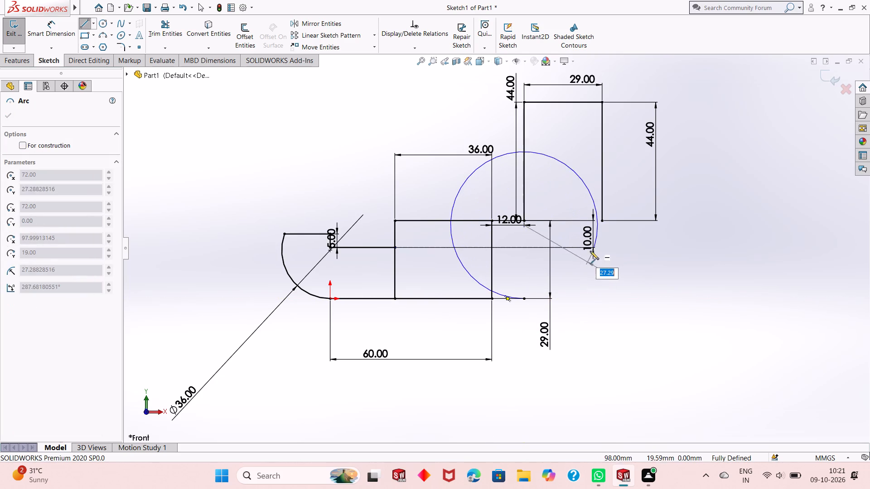
{"action": "key", "text": "Escape"}
{"action": "right_click", "coordinate": [566, 291]}
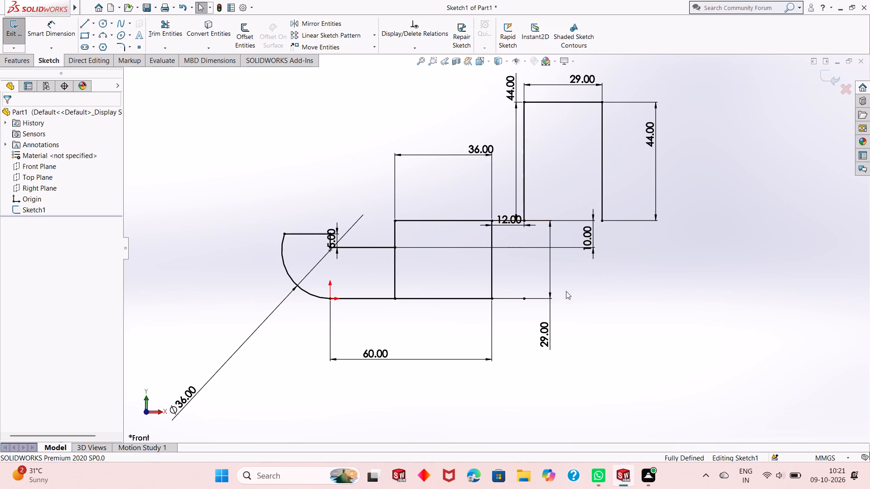
{"action": "key", "text": "Escape"}
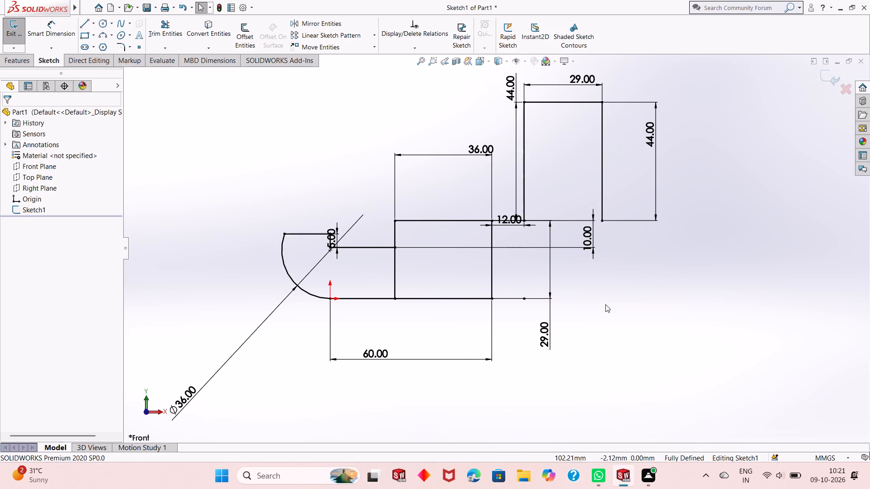
Sketch a tangent arc of radius 29 mm from the 12 mm line's free end to the outer 44 mm vertical line's lower end.
{"action": "left_click", "coordinate": [82, 22]}
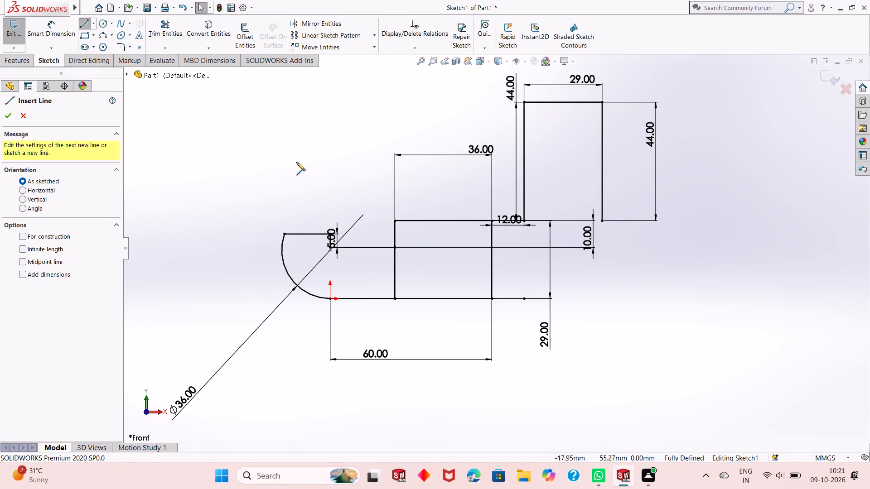
{"action": "left_click", "coordinate": [525, 298]}
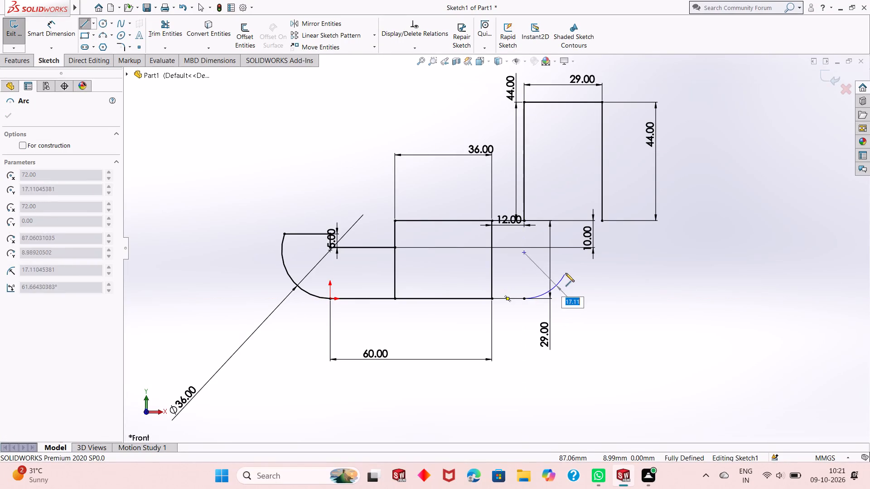
{"action": "left_click", "coordinate": [602, 221]}
{"action": "key", "text": "Escape"}
{"action": "key", "text": "Escape"}
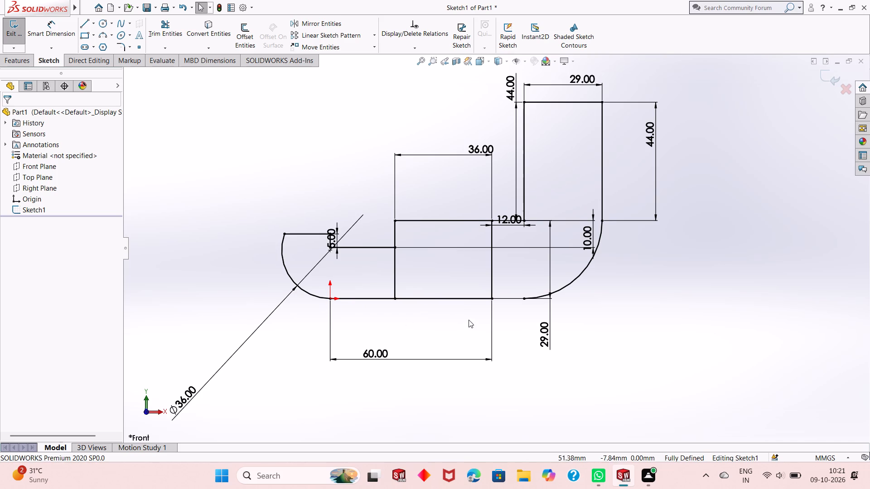
Examine the completed sketch profile from several angles and return to a view normal to the sketch.
{"action": "middle_click_drag", "start_coordinate": [607, 340], "coordinate": [615, 340]}
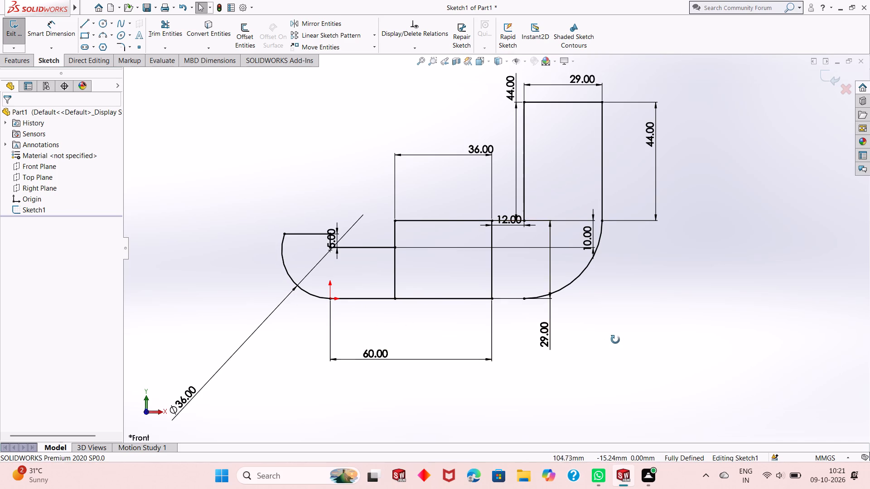
{"action": "middle_click_drag", "start_coordinate": [615, 340], "coordinate": [574, 345]}
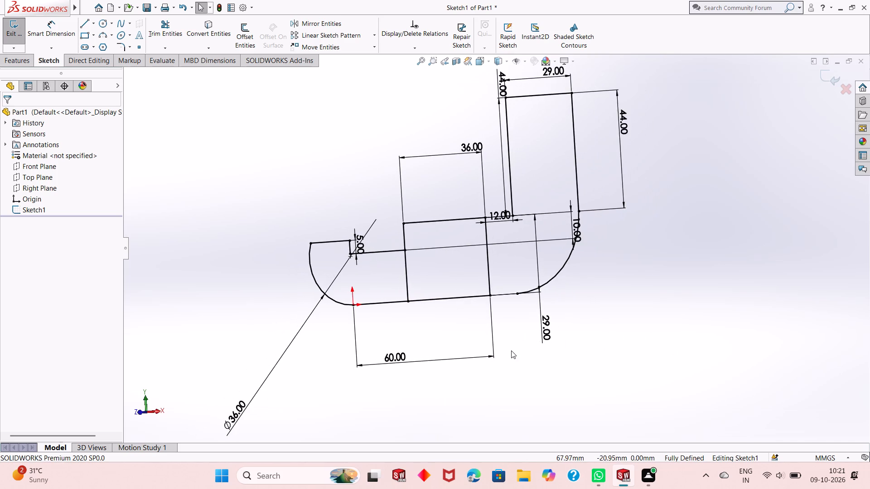
{"action": "scroll", "coordinate": [511, 350], "scroll_direction": "up", "scroll_amount": 2}
{"action": "middle_click_drag", "start_coordinate": [548, 334], "coordinate": [546, 312]}
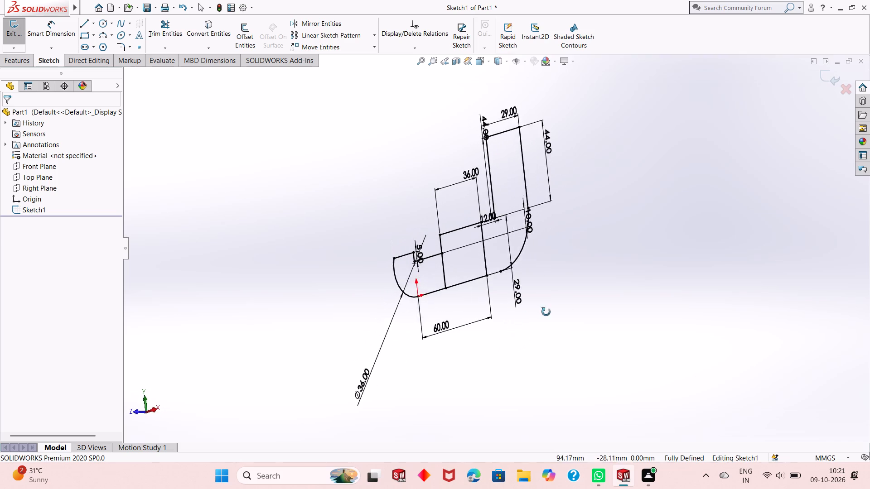
{"action": "middle_click_drag", "start_coordinate": [546, 312], "coordinate": [411, 351]}
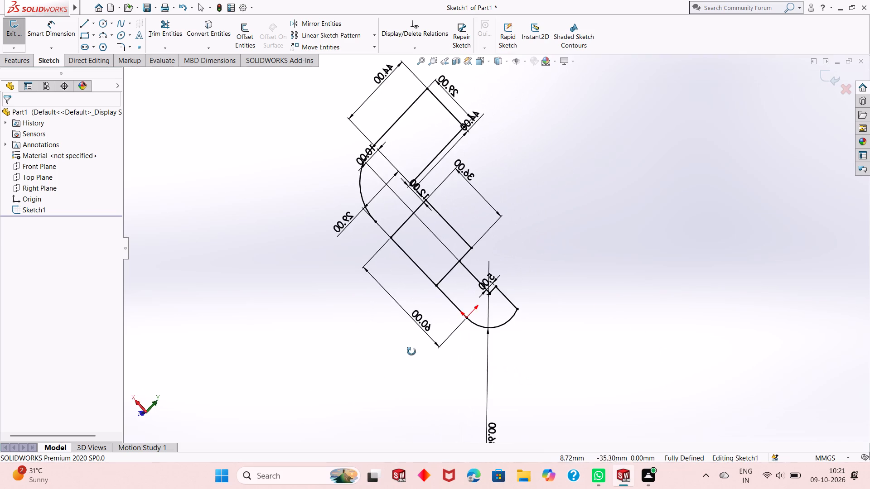
{"action": "middle_click_drag", "start_coordinate": [411, 351], "coordinate": [458, 382]}
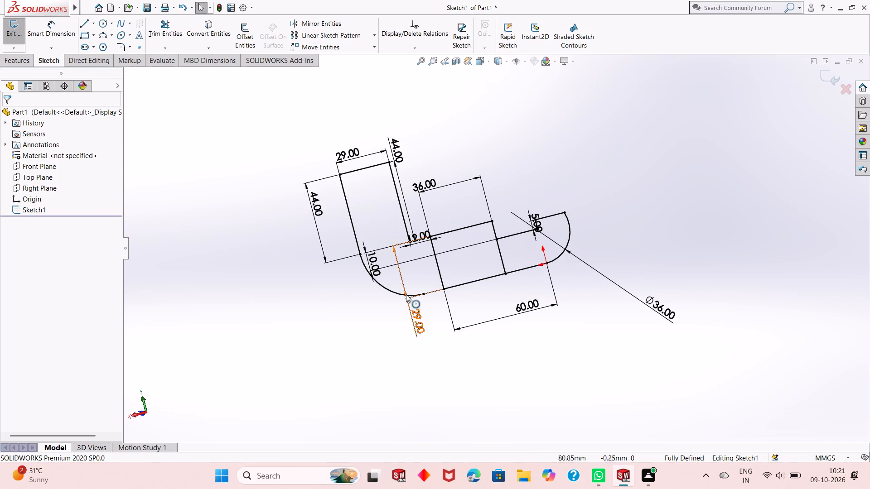
{"action": "middle_click_drag", "start_coordinate": [410, 294], "coordinate": [534, 301]}
{"action": "scroll", "coordinate": [385, 311], "scroll_direction": "up", "scroll_amount": 2}
{"action": "scroll", "coordinate": [422, 295], "scroll_direction": "down", "scroll_amount": 3}
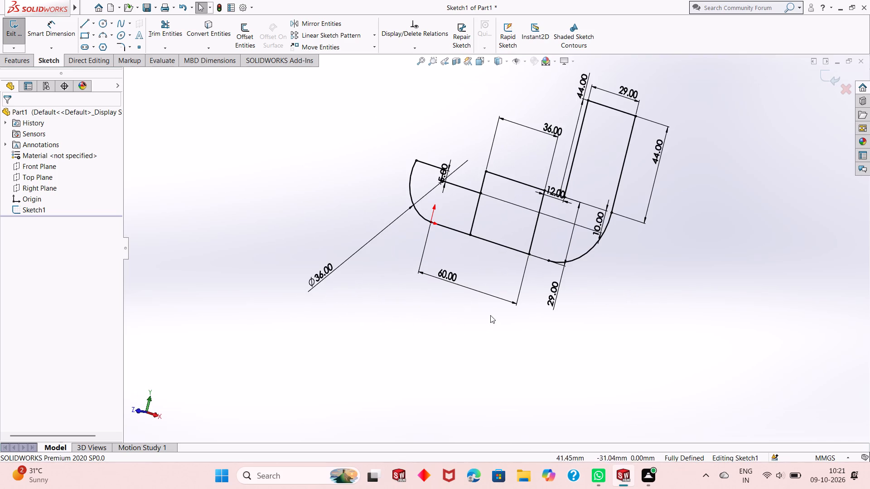
{"action": "key", "text": "ctrl+8"}
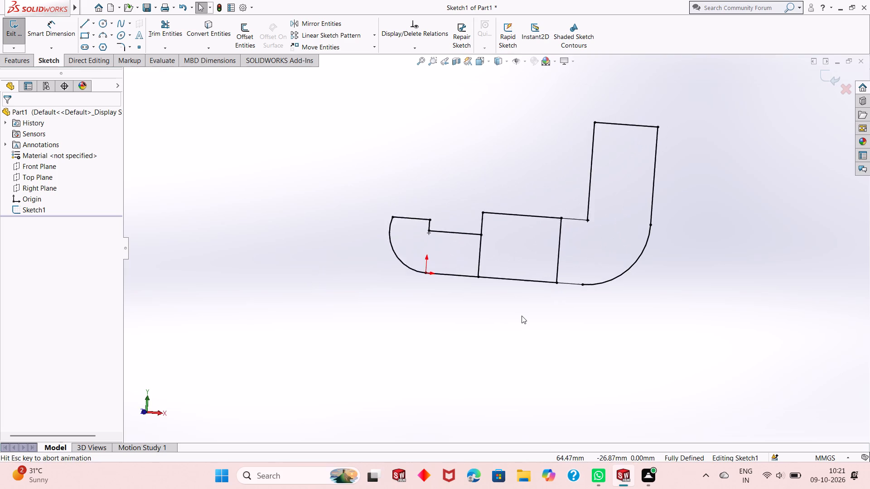
{"action": "scroll", "coordinate": [536, 292], "scroll_direction": "down", "scroll_amount": 2}
{"action": "scroll", "coordinate": [547, 360], "scroll_direction": "up", "scroll_amount": 3}
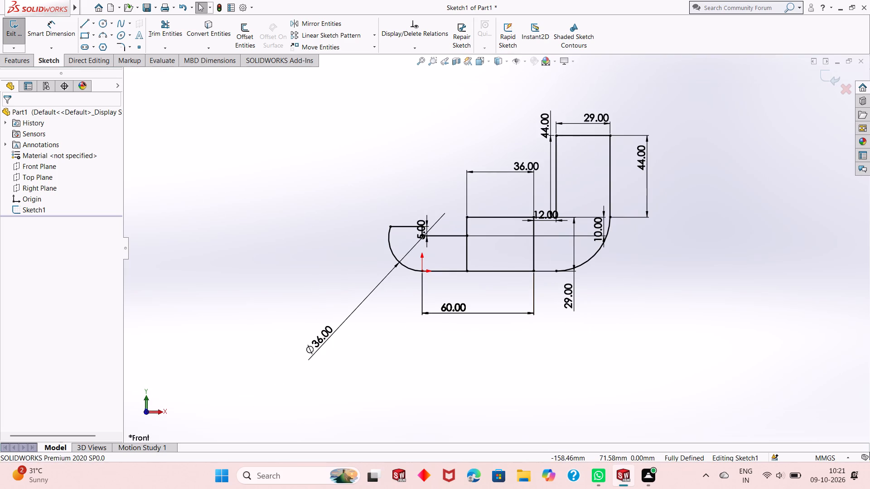
Extrude the stepped region beside the rectangle, bounded by the 36 mm diameter arc, to a blind depth of 15 mm in the reversed direction.
{"action": "left_click", "coordinate": [24, 62]}
{"action": "left_click", "coordinate": [24, 36]}
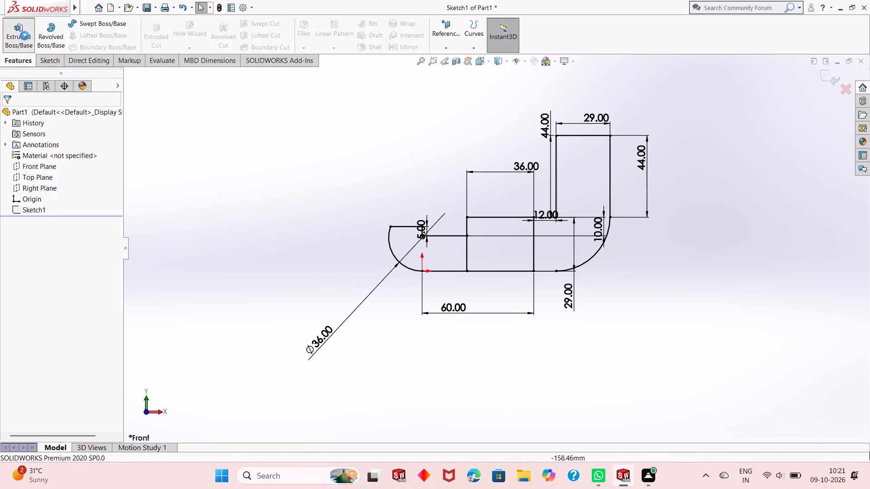
{"action": "middle_click_drag", "start_coordinate": [439, 298], "coordinate": [441, 340]}
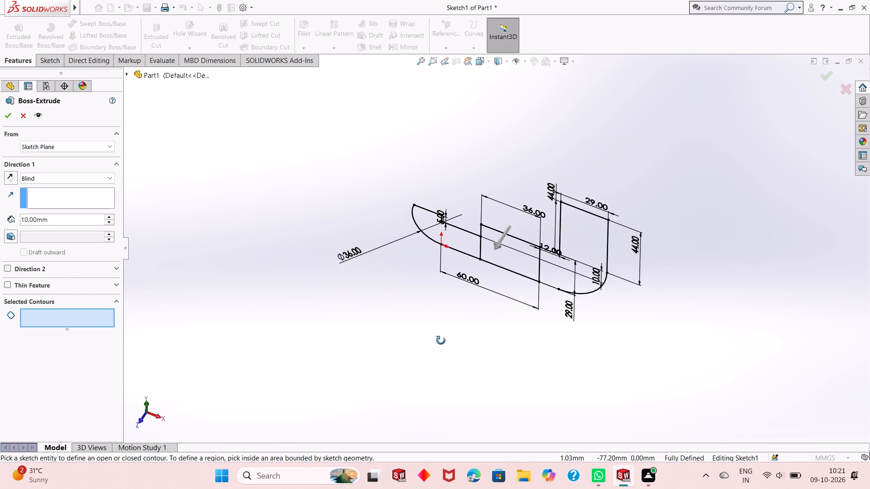
{"action": "middle_click_drag", "start_coordinate": [441, 340], "coordinate": [454, 206]}
{"action": "middle_click_drag", "start_coordinate": [455, 205], "coordinate": [493, 256]}
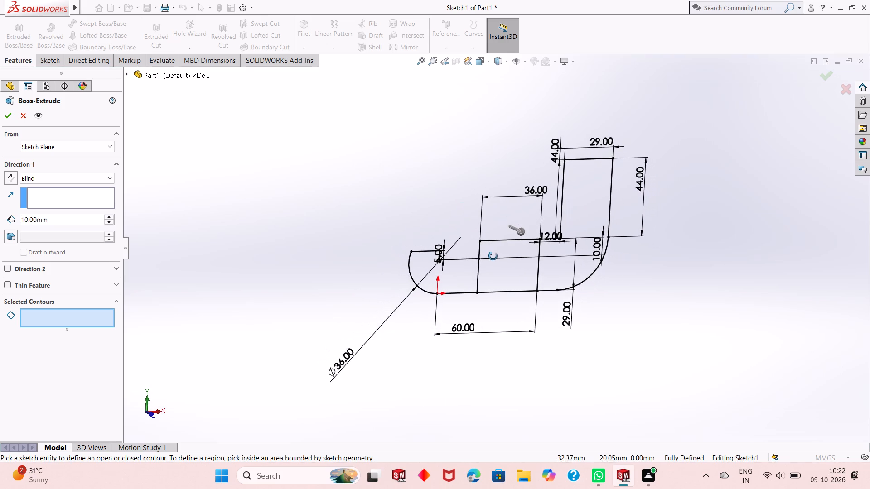
{"action": "middle_click_drag", "start_coordinate": [493, 256], "coordinate": [508, 261]}
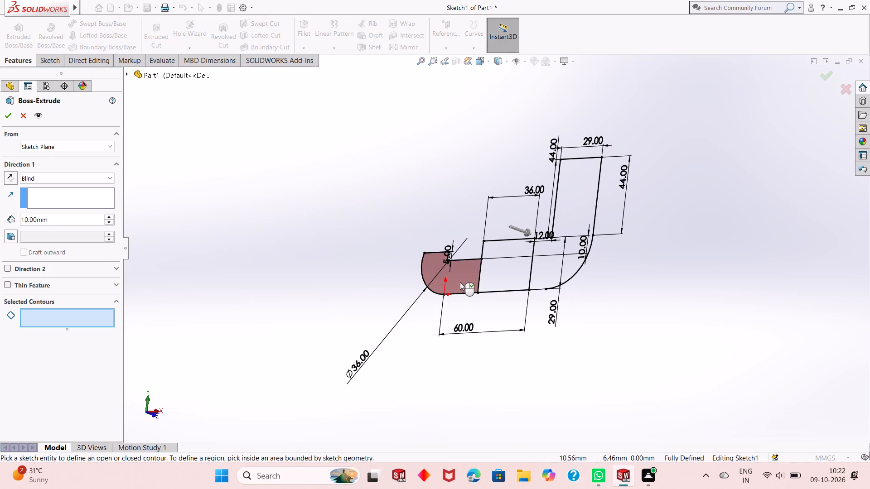
{"action": "left_click", "coordinate": [460, 282]}
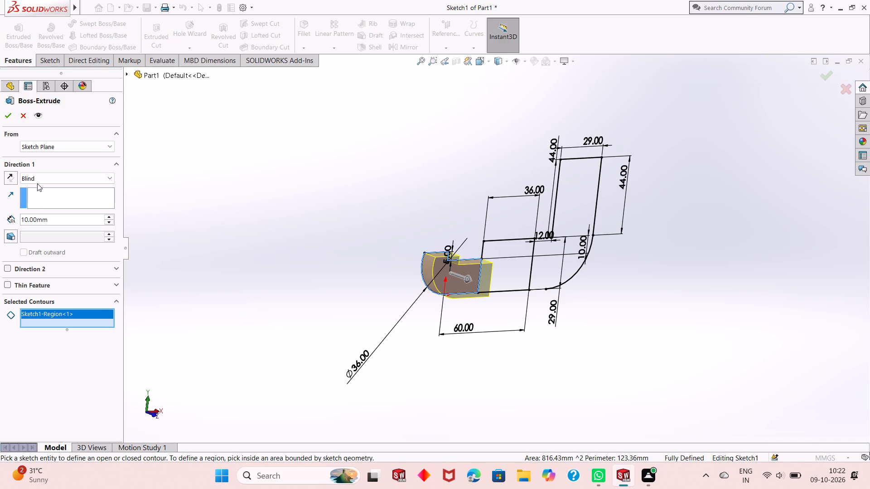
{"action": "left_click", "coordinate": [7, 182]}
{"action": "double_click", "coordinate": [56, 216]}
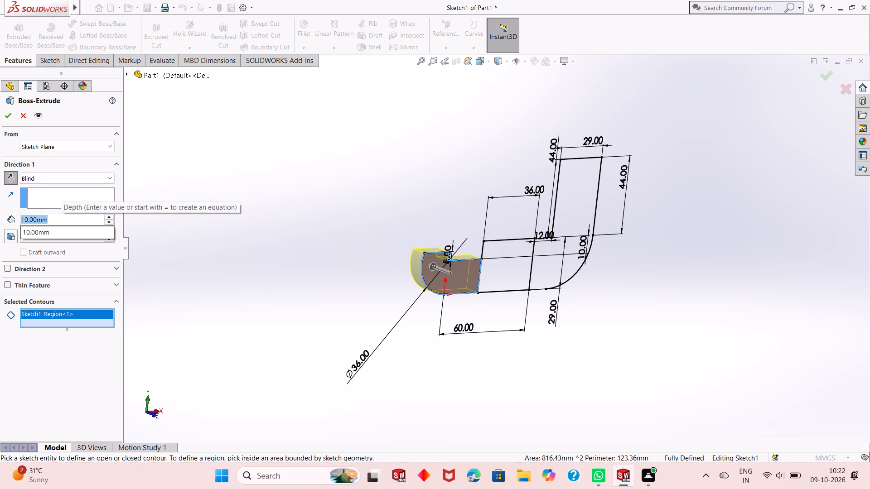
{"action": "type", "text": "15"}
{"action": "key", "text": "Return"}
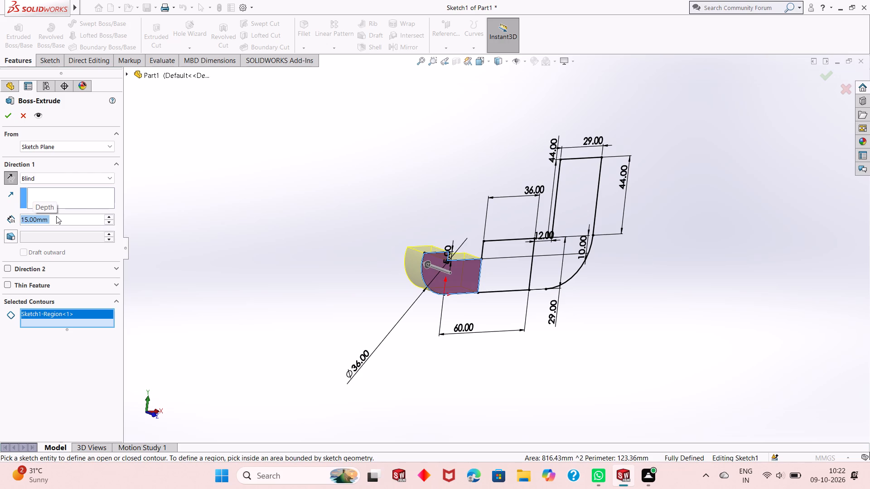
{"action": "left_click", "coordinate": [6, 120]}
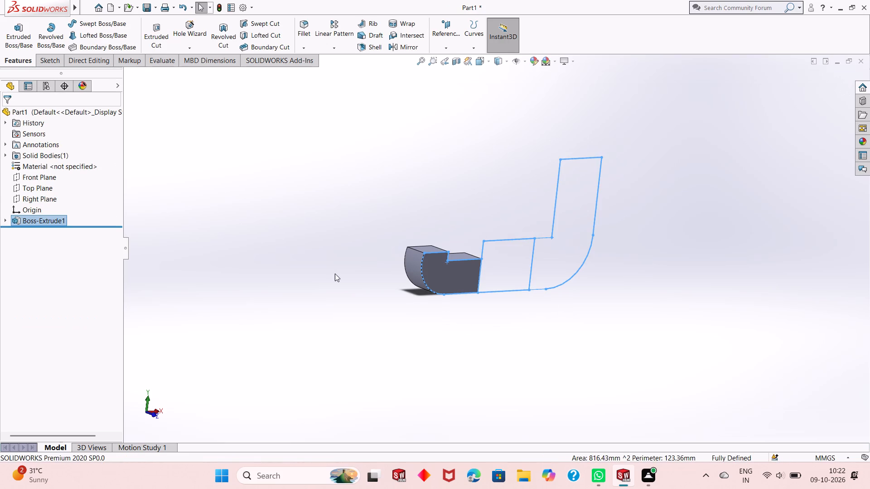
{"action": "left_click", "coordinate": [365, 289]}
Extrude the sketch's rectangular region to a blind depth of 24 mm in the reversed direction, merged with the existing body.
{"action": "scroll", "coordinate": [451, 249], "scroll_direction": "down", "scroll_amount": 3}
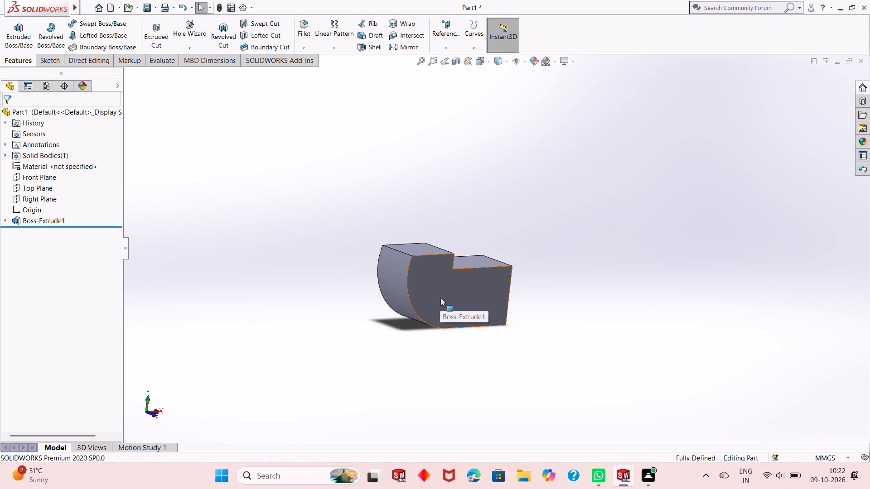
{"action": "left_click", "coordinate": [19, 36]}
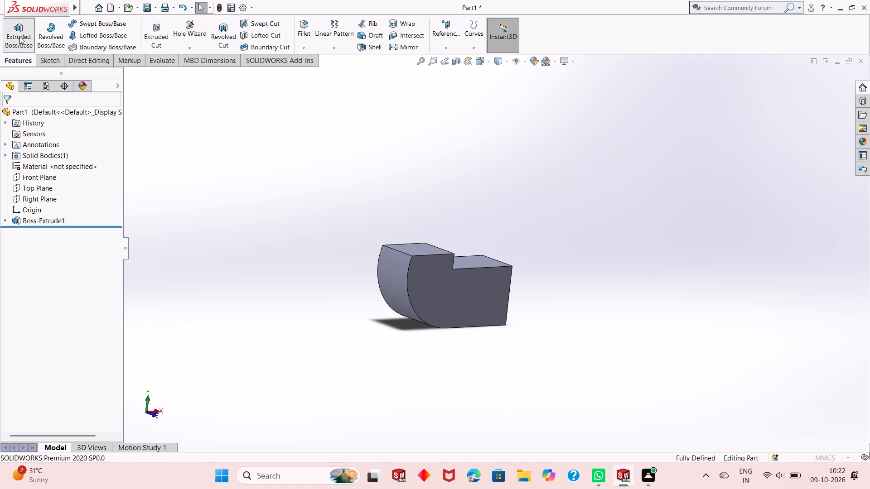
{"action": "left_click", "coordinate": [128, 73]}
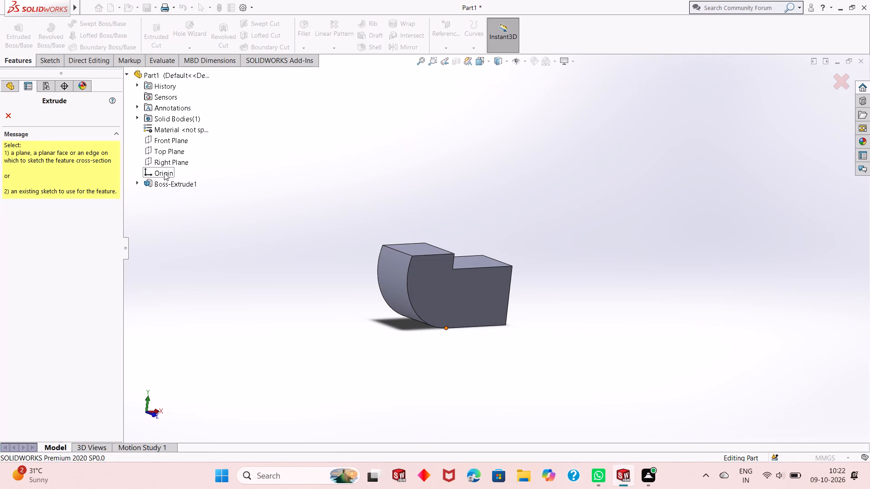
{"action": "left_click", "coordinate": [137, 183]}
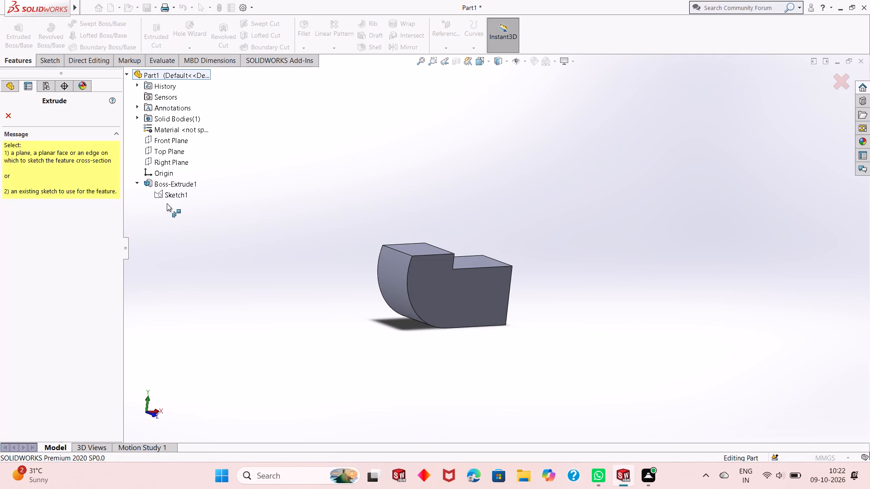
{"action": "left_click", "coordinate": [169, 196]}
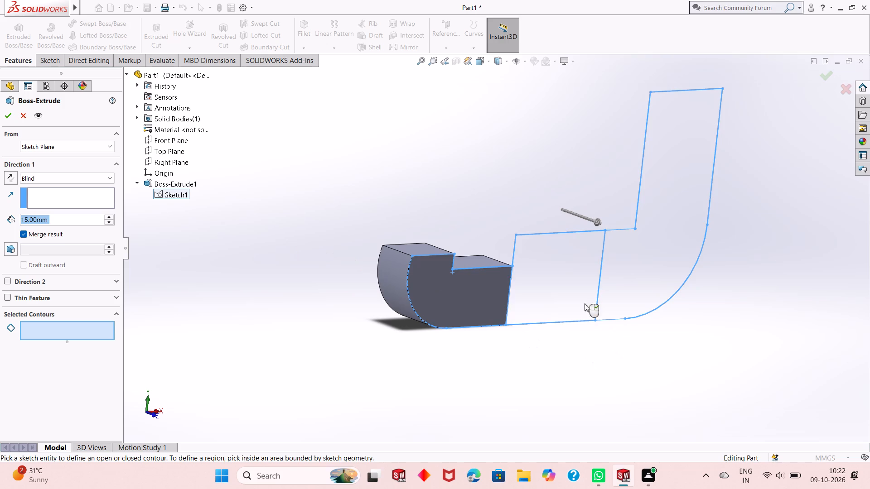
{"action": "left_click", "coordinate": [7, 175]}
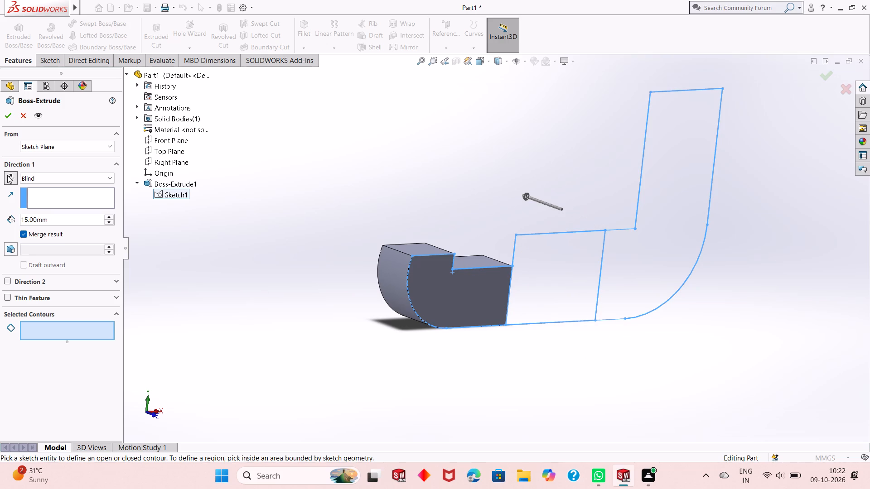
{"action": "left_click", "coordinate": [541, 275]}
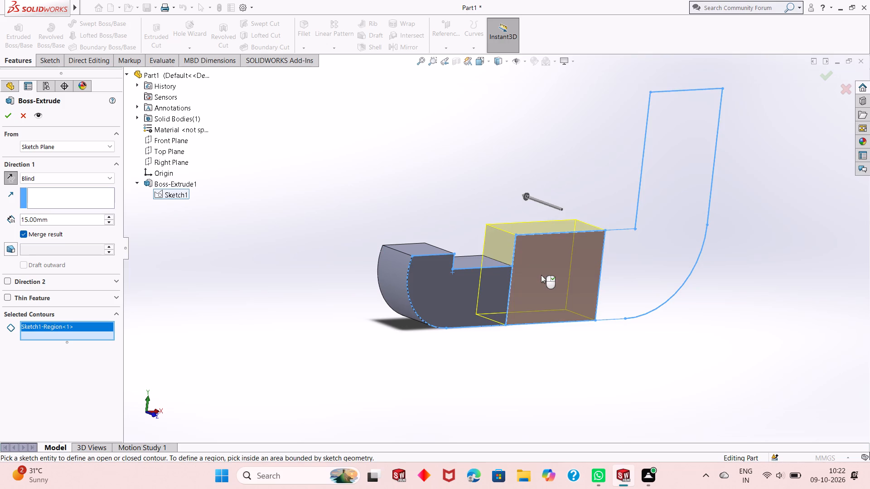
{"action": "double_click", "coordinate": [58, 222]}
{"action": "type", "text": "24"}
{"action": "key", "text": "Return"}
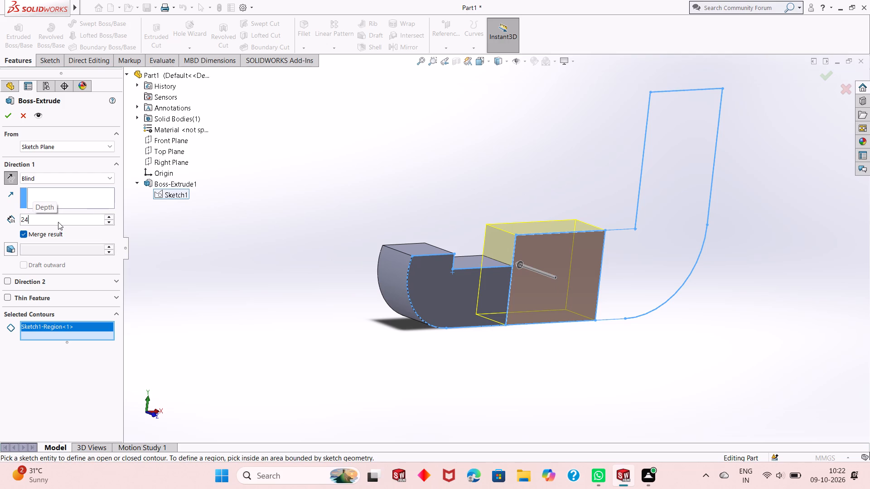
{"action": "scroll", "coordinate": [496, 272], "scroll_direction": "up", "scroll_amount": 2}
{"action": "middle_click_drag", "start_coordinate": [505, 264], "coordinate": [508, 259]}
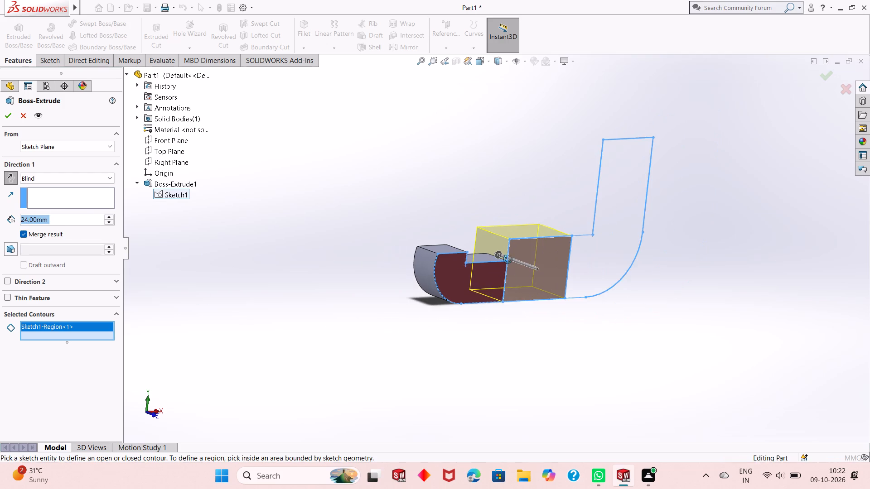
{"action": "middle_click_drag", "start_coordinate": [508, 259], "coordinate": [494, 308]}
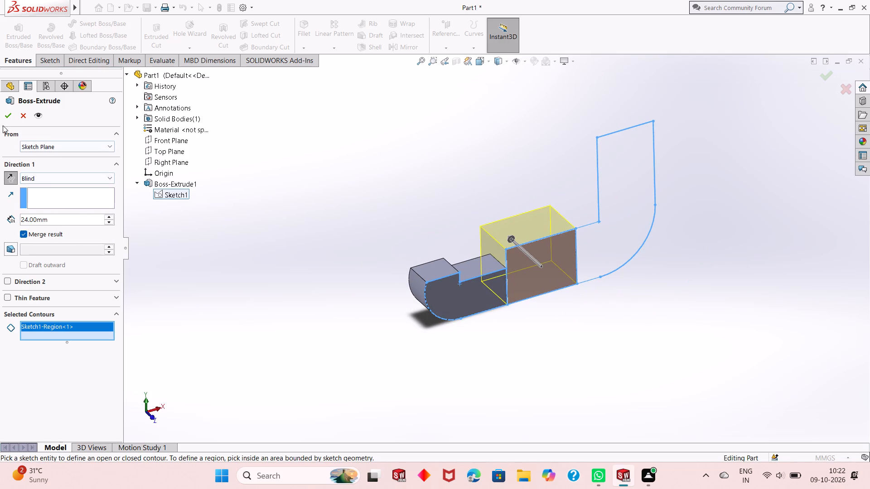
{"action": "left_click", "coordinate": [7, 117]}
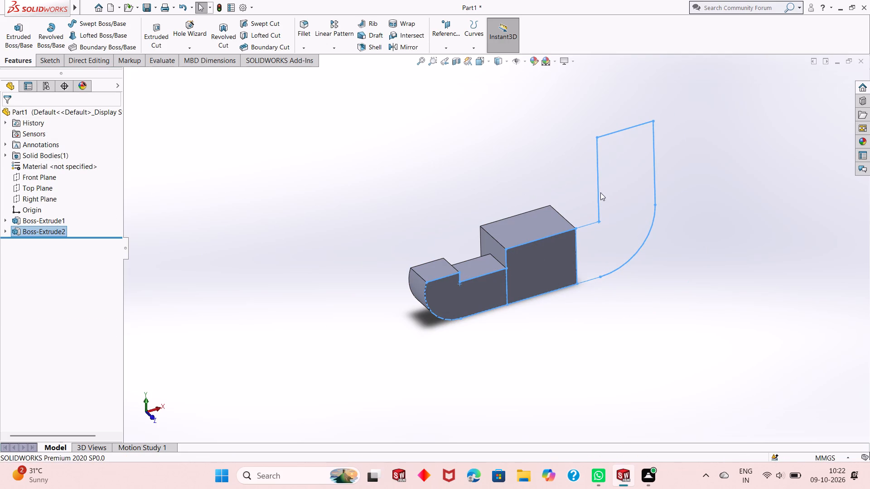
Set up a reversed blind extrusion of 15 mm for the sketch's L-shaped region bounded by the 29 mm radius arc.
{"action": "scroll", "coordinate": [615, 194], "scroll_direction": "down", "scroll_amount": 3}
{"action": "scroll", "coordinate": [588, 212], "scroll_direction": "up", "scroll_amount": 2}
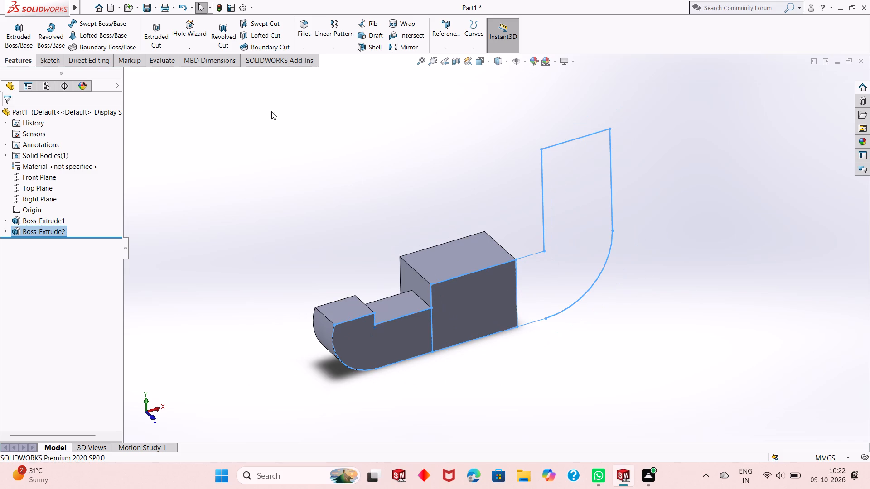
{"action": "left_click", "coordinate": [26, 44]}
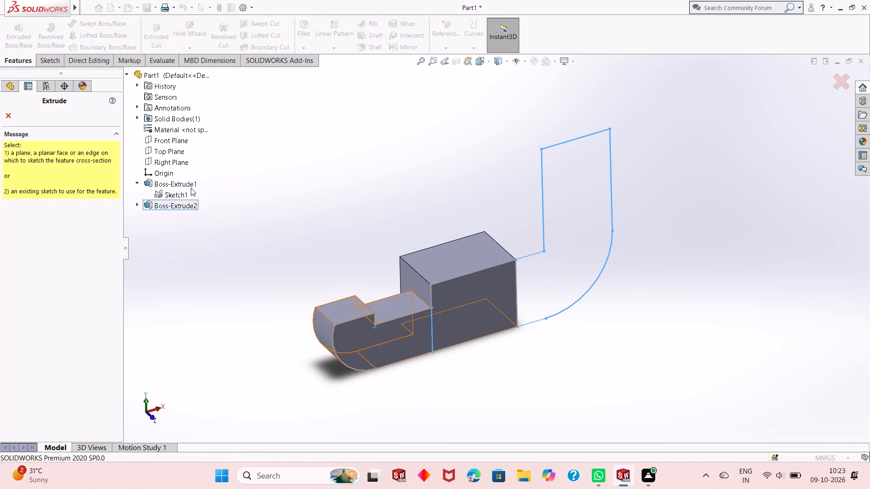
{"action": "left_click", "coordinate": [135, 202]}
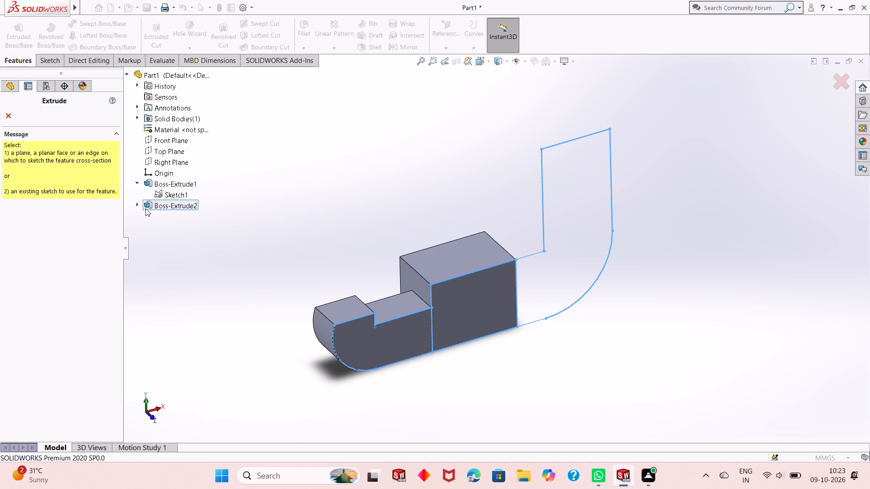
{"action": "left_click", "coordinate": [141, 204]}
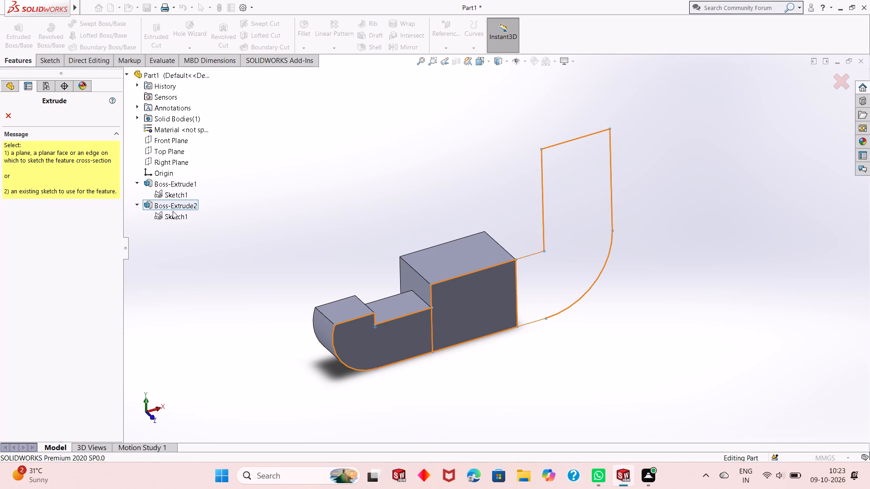
{"action": "left_click", "coordinate": [173, 211]}
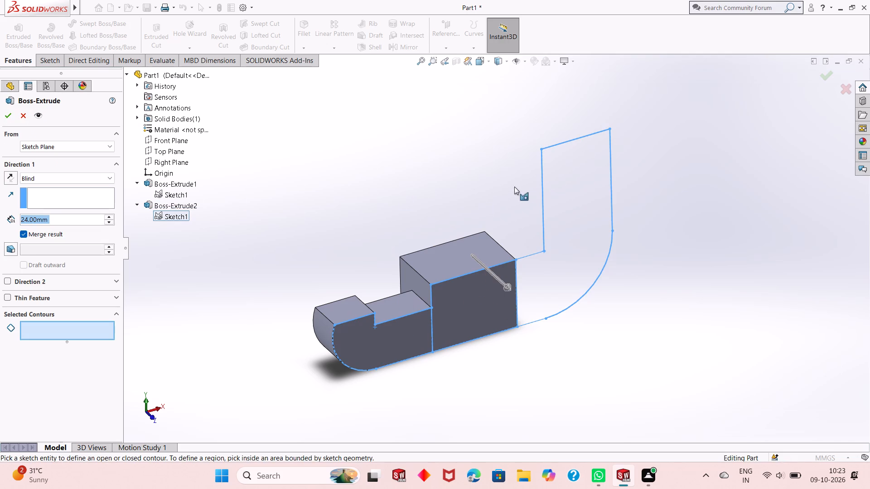
{"action": "left_click", "coordinate": [553, 204]}
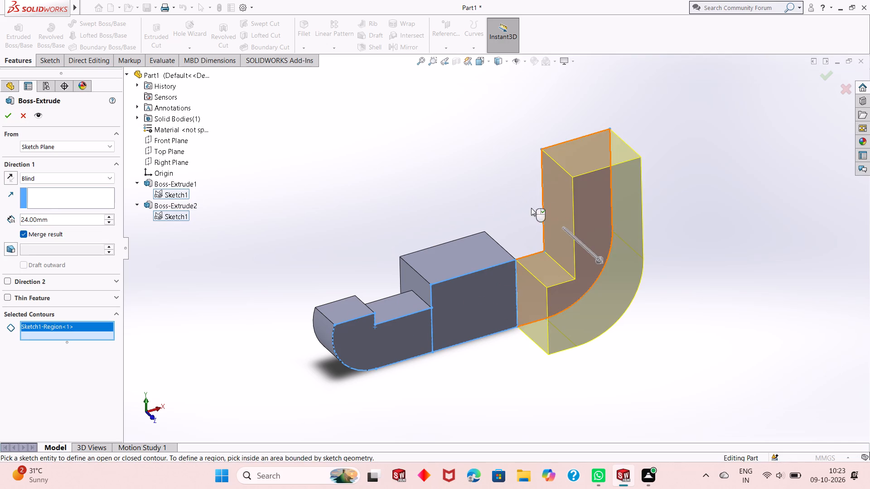
{"action": "left_click", "coordinate": [9, 174]}
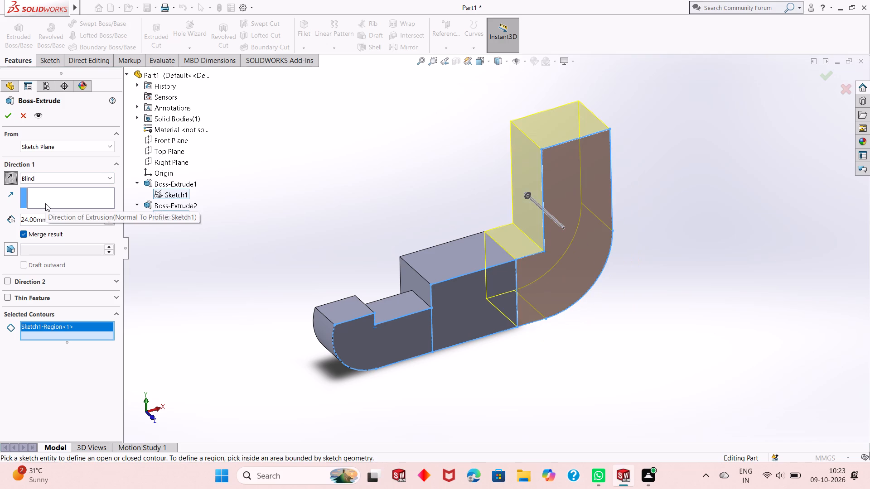
{"action": "double_click", "coordinate": [58, 214]}
{"action": "double_click", "coordinate": [57, 221]}
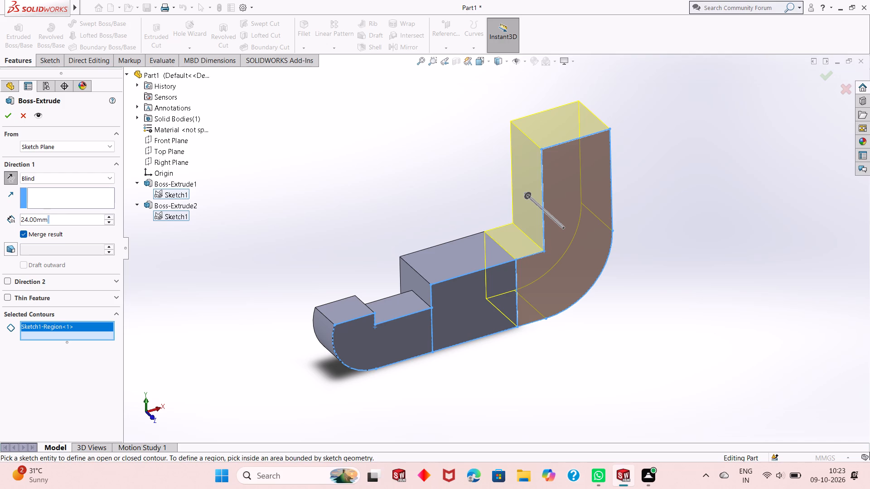
{"action": "type", "text": "15"}
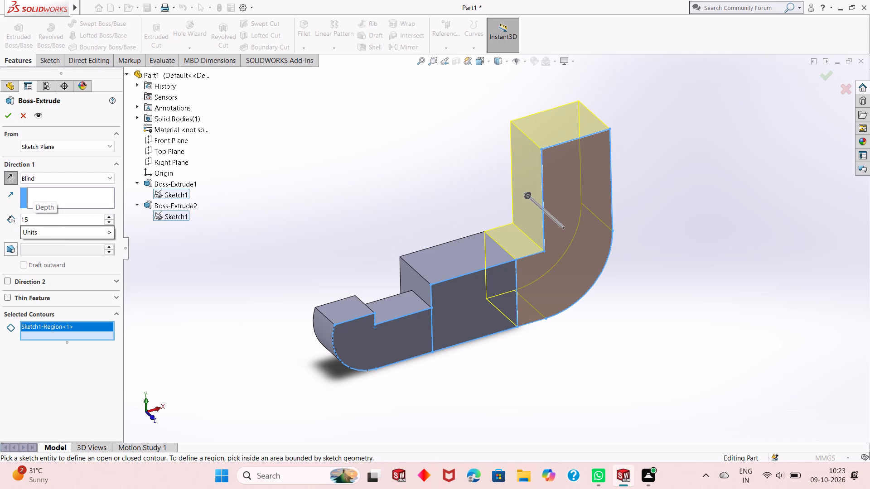
{"action": "key", "text": "Return"}
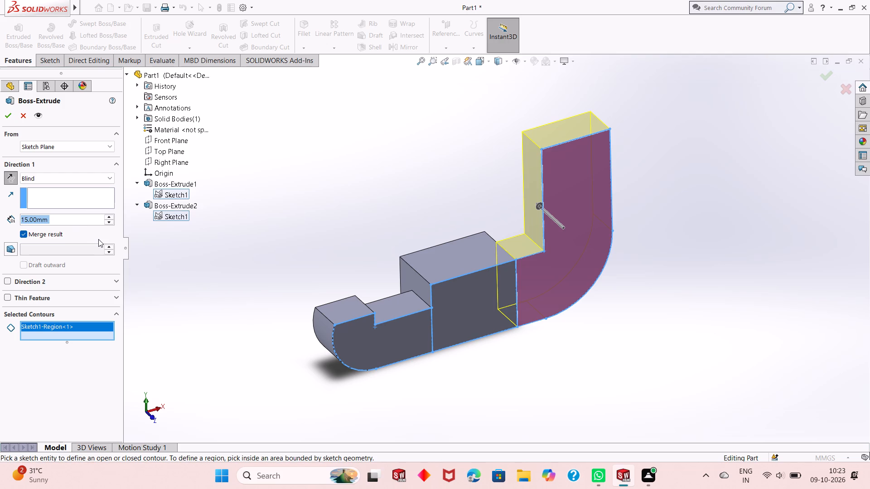
{"action": "middle_click_drag", "start_coordinate": [294, 259], "coordinate": [292, 284]}
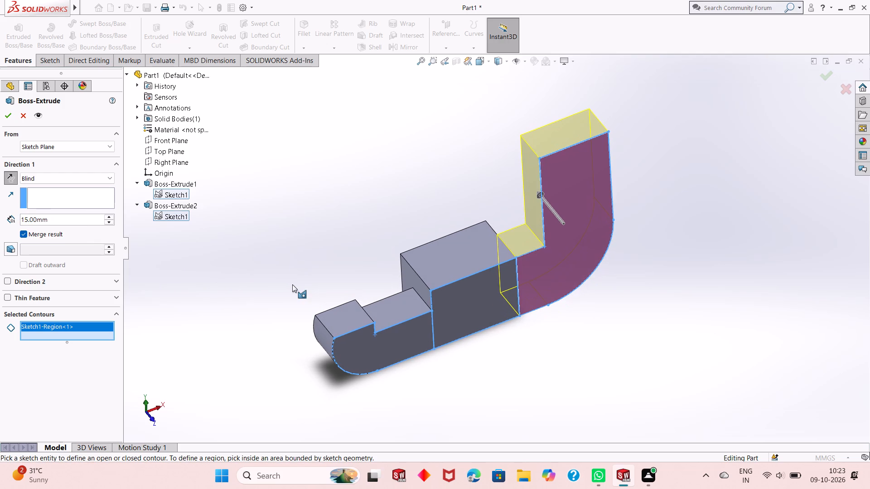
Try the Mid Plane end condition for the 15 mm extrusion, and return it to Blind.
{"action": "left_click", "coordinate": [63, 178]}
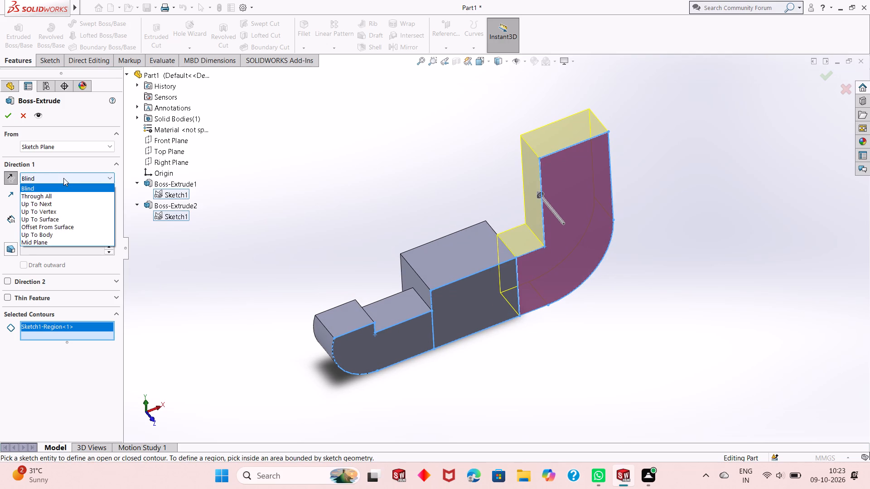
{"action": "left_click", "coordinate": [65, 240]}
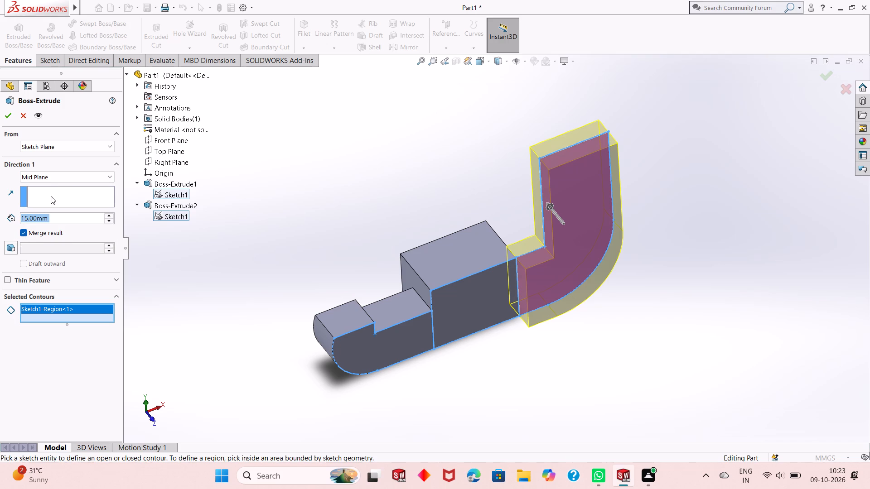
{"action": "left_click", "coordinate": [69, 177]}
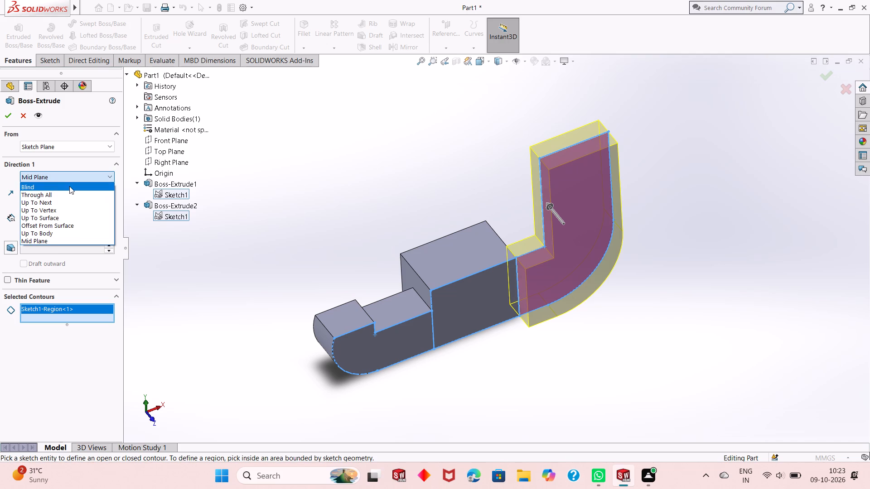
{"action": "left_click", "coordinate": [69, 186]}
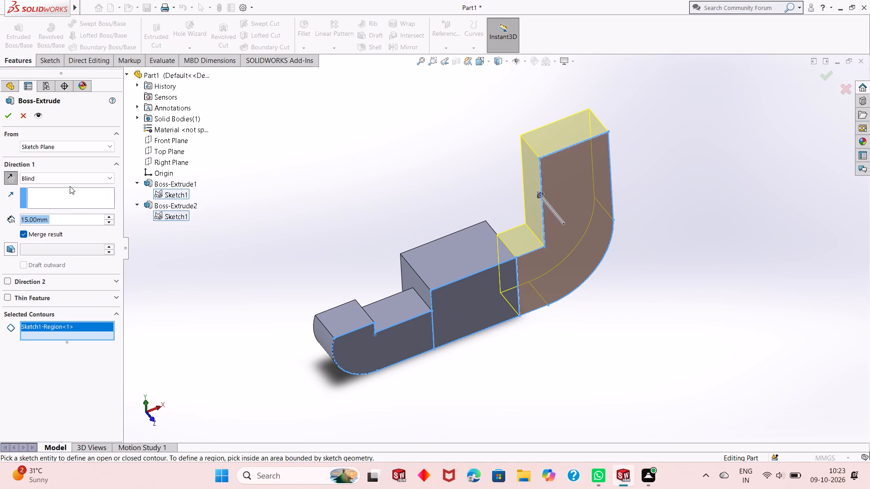
Start the L-shaped region's extrusion at a 4.5 mm offset from the sketch plane, with the offset direction reversed, and complete it.
{"action": "left_click", "coordinate": [79, 149]}
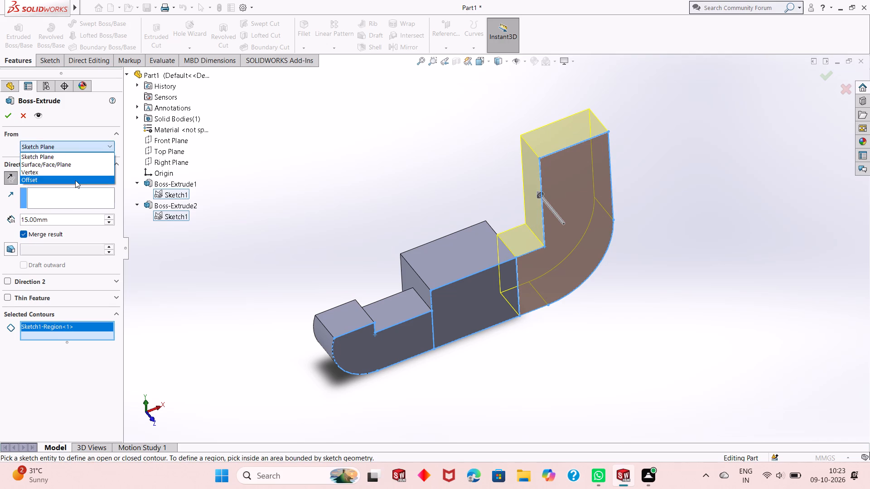
{"action": "left_click", "coordinate": [75, 181]}
{"action": "double_click", "coordinate": [56, 166]}
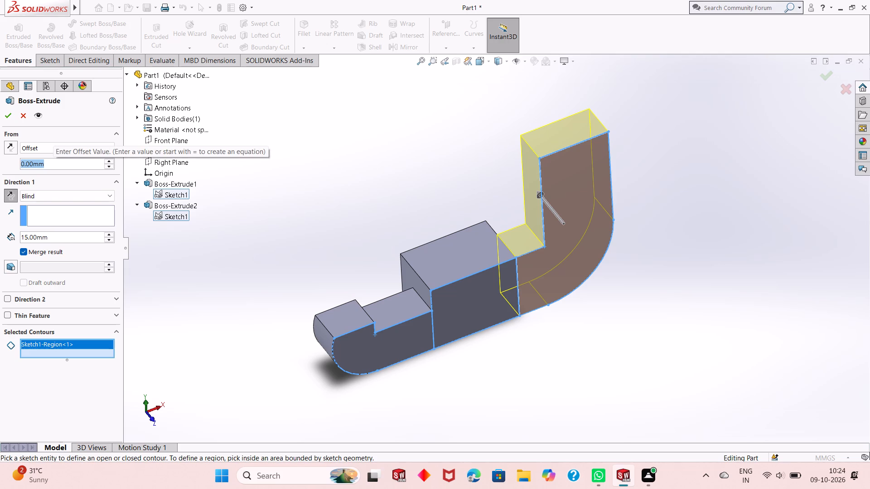
{"action": "type", "text": "4.5"}
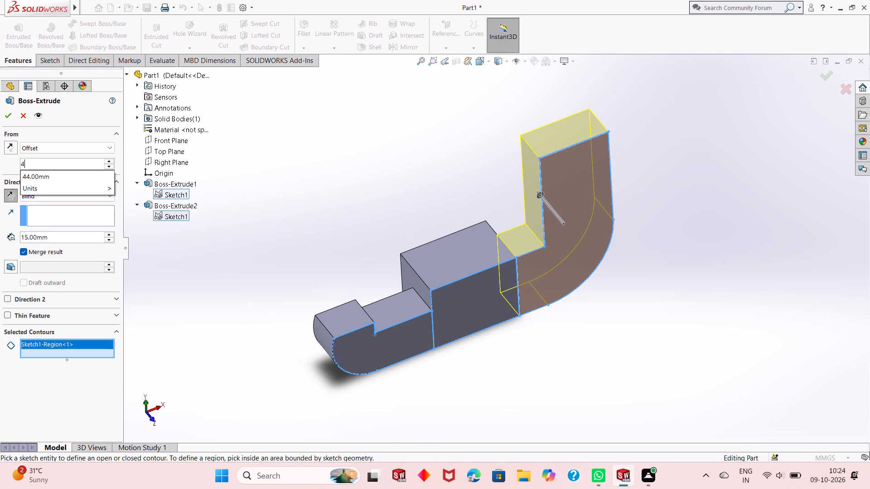
{"action": "key", "text": "Return"}
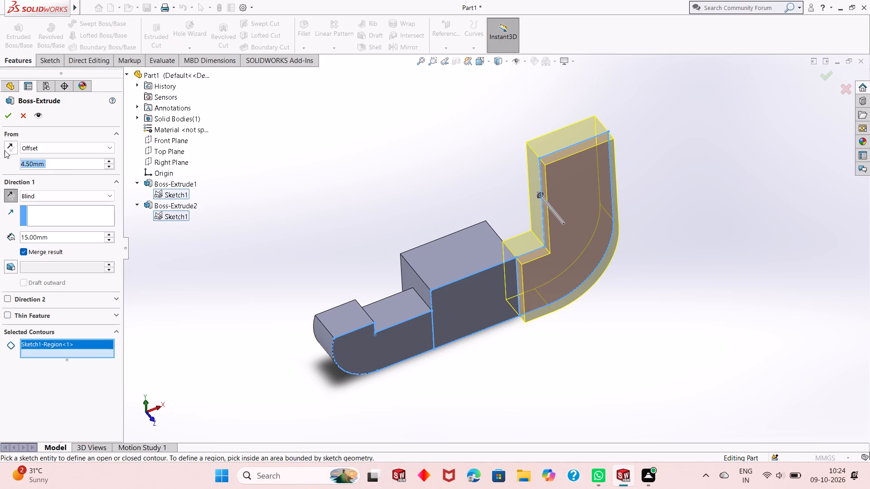
{"action": "left_click", "coordinate": [10, 150]}
{"action": "left_click", "coordinate": [10, 118]}
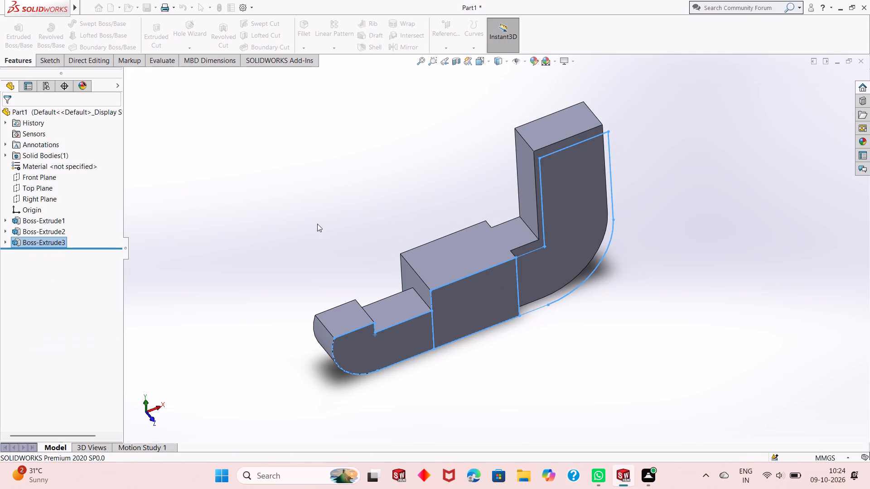
{"action": "key", "text": "Escape"}
Examine the joined extrusions up close and from several angles, especially where the rectangular block meets the L-shaped section.
{"action": "middle_click_drag", "start_coordinate": [584, 305], "coordinate": [595, 259]}
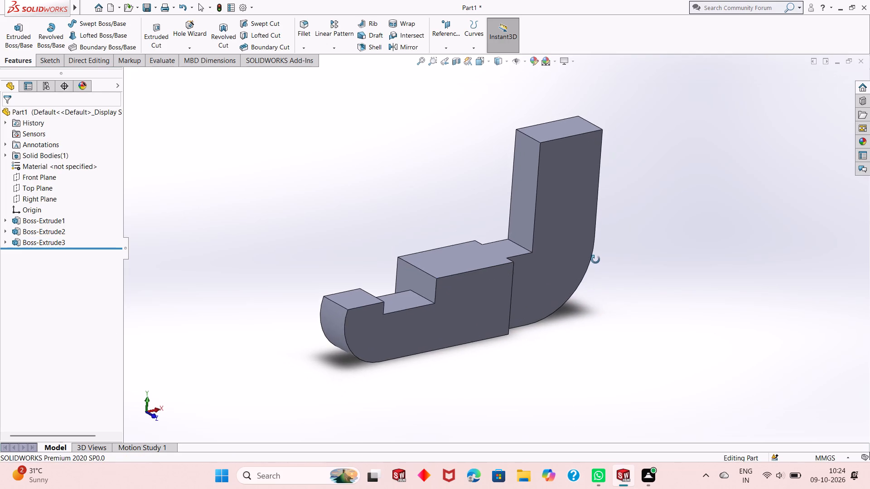
{"action": "middle_click_drag", "start_coordinate": [595, 259], "coordinate": [589, 300]}
{"action": "scroll", "coordinate": [491, 216], "scroll_direction": "down", "scroll_amount": 3}
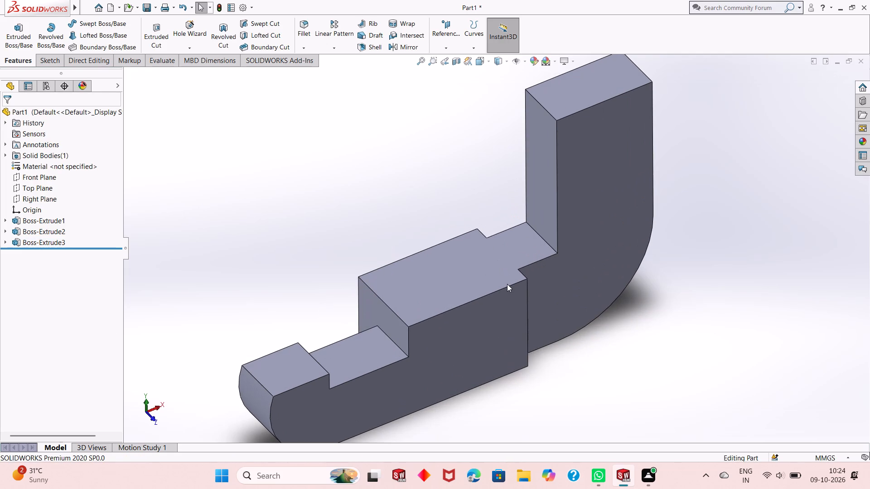
{"action": "scroll", "coordinate": [507, 283], "scroll_direction": "down", "scroll_amount": 1}
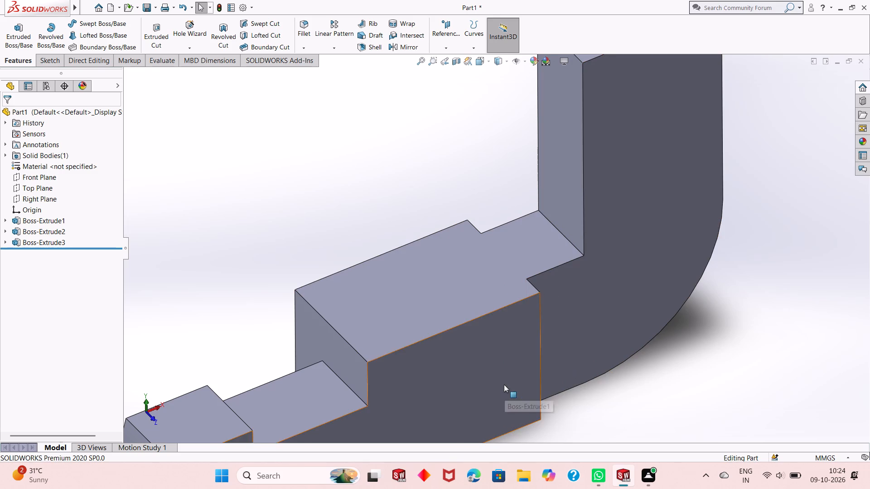
{"action": "scroll", "coordinate": [503, 382], "scroll_direction": "up", "scroll_amount": 4}
{"action": "middle_click_drag", "start_coordinate": [492, 365], "coordinate": [490, 312]}
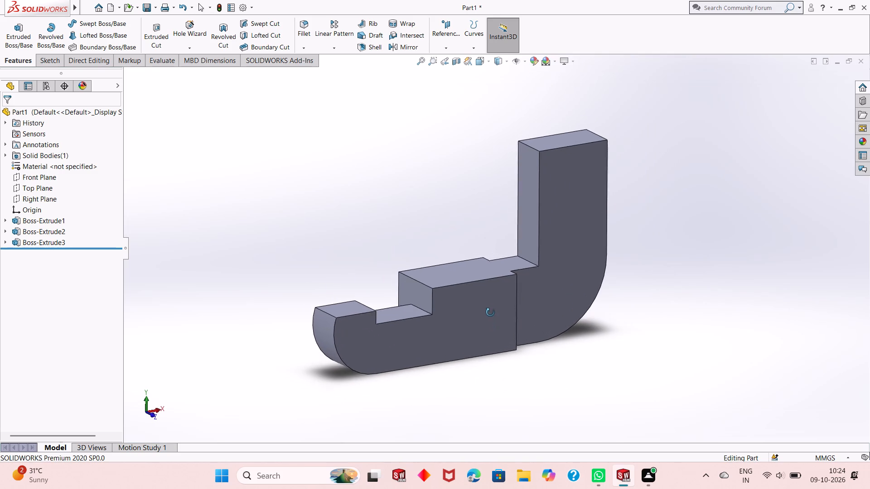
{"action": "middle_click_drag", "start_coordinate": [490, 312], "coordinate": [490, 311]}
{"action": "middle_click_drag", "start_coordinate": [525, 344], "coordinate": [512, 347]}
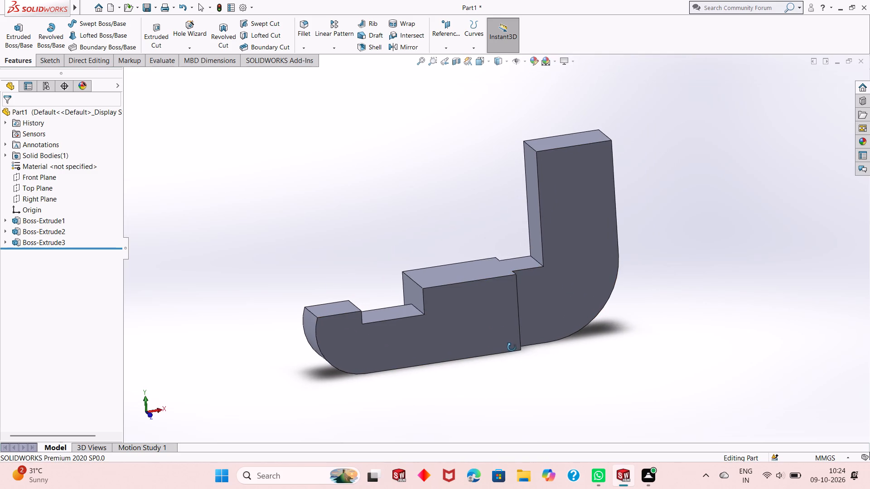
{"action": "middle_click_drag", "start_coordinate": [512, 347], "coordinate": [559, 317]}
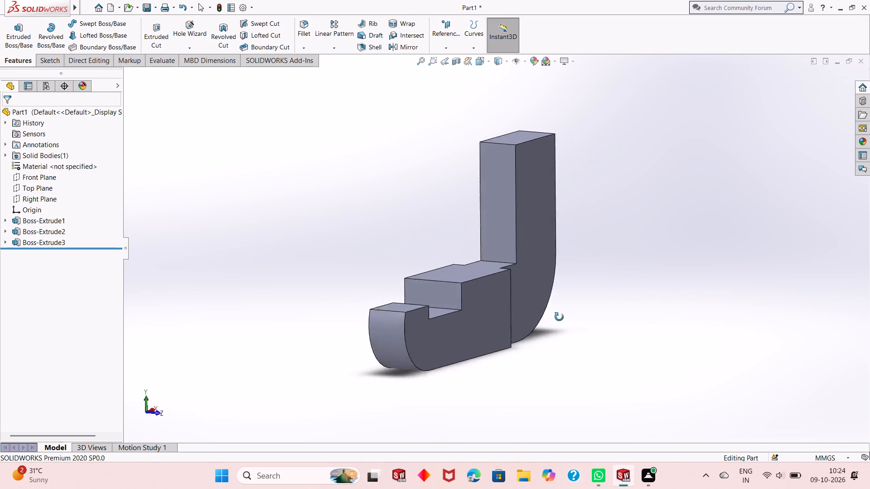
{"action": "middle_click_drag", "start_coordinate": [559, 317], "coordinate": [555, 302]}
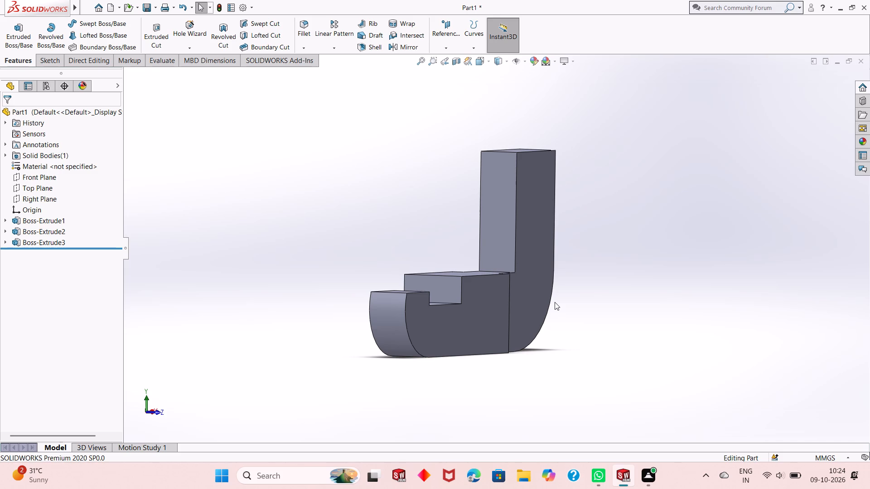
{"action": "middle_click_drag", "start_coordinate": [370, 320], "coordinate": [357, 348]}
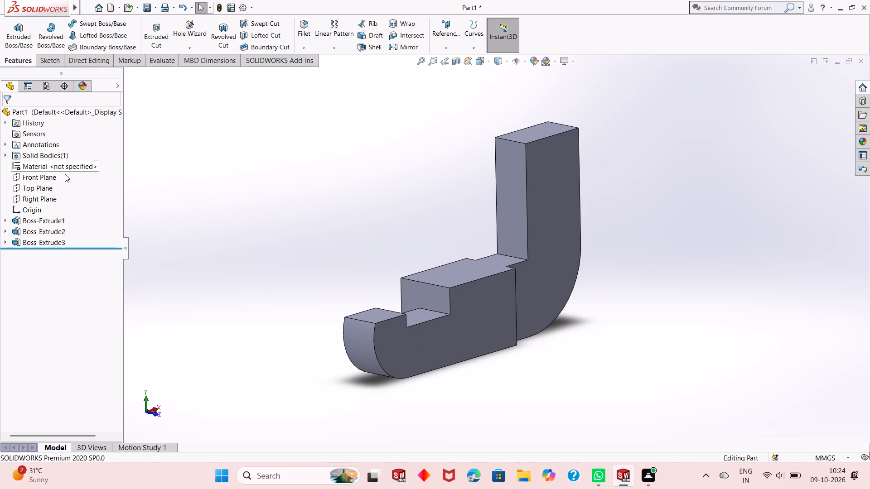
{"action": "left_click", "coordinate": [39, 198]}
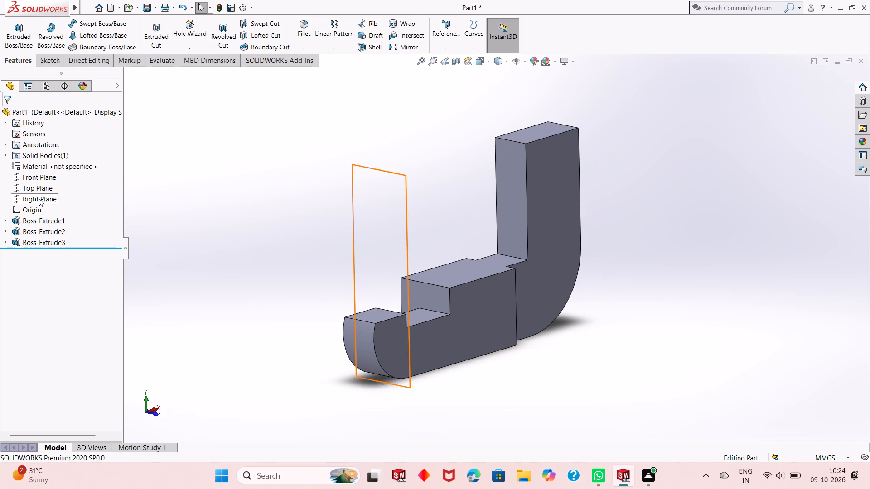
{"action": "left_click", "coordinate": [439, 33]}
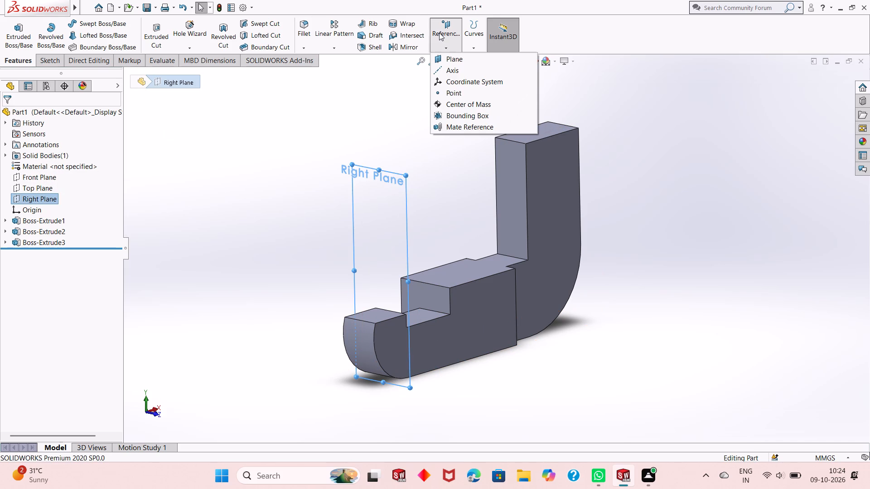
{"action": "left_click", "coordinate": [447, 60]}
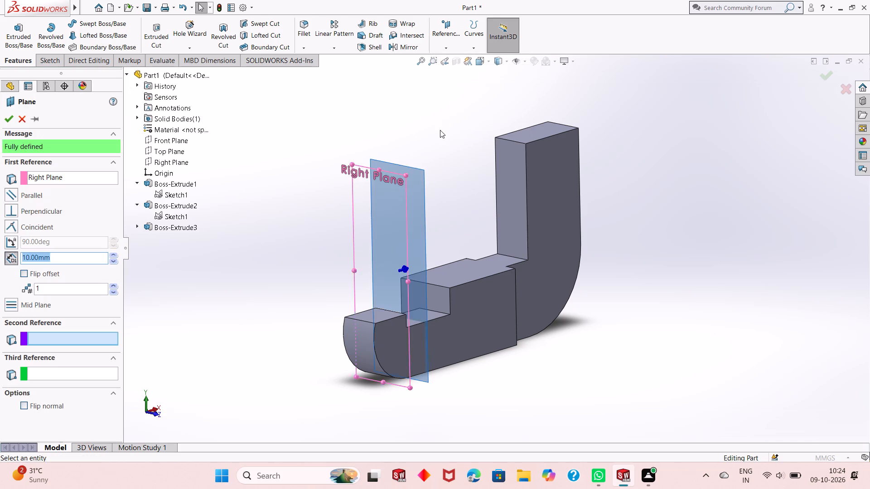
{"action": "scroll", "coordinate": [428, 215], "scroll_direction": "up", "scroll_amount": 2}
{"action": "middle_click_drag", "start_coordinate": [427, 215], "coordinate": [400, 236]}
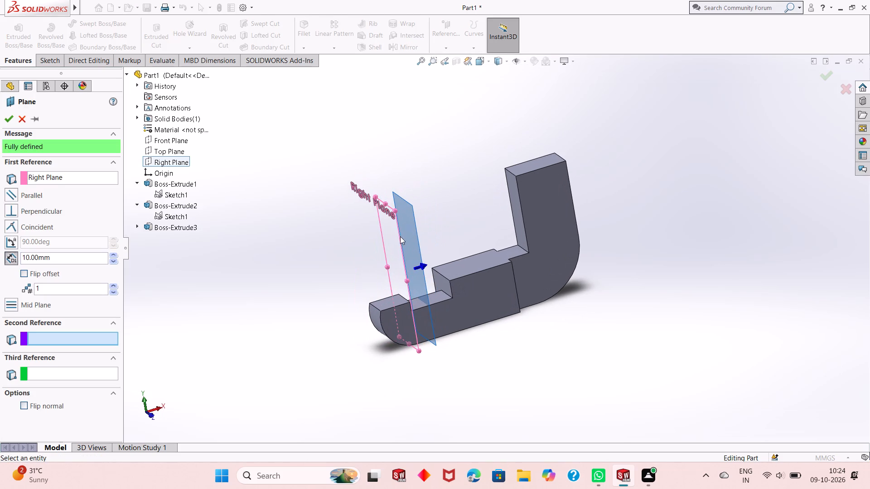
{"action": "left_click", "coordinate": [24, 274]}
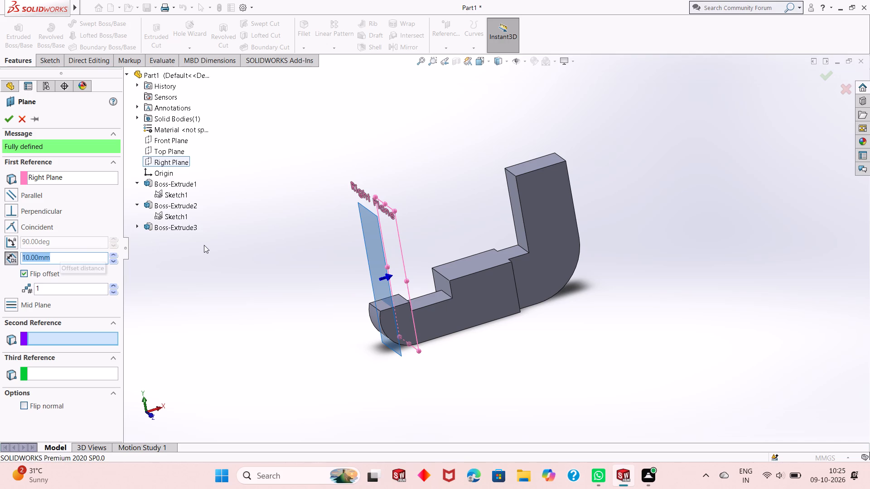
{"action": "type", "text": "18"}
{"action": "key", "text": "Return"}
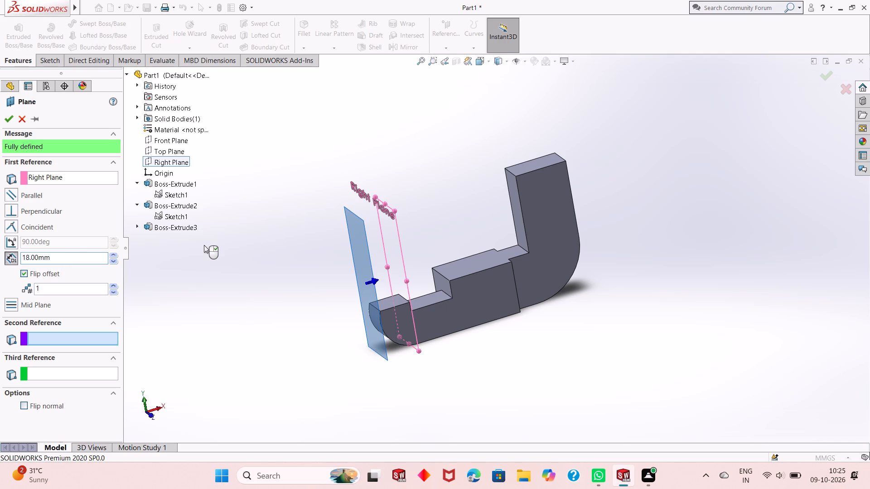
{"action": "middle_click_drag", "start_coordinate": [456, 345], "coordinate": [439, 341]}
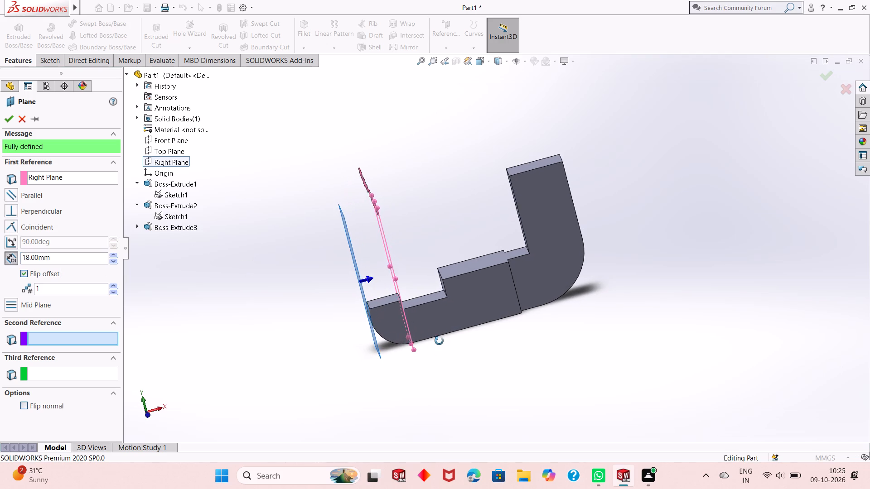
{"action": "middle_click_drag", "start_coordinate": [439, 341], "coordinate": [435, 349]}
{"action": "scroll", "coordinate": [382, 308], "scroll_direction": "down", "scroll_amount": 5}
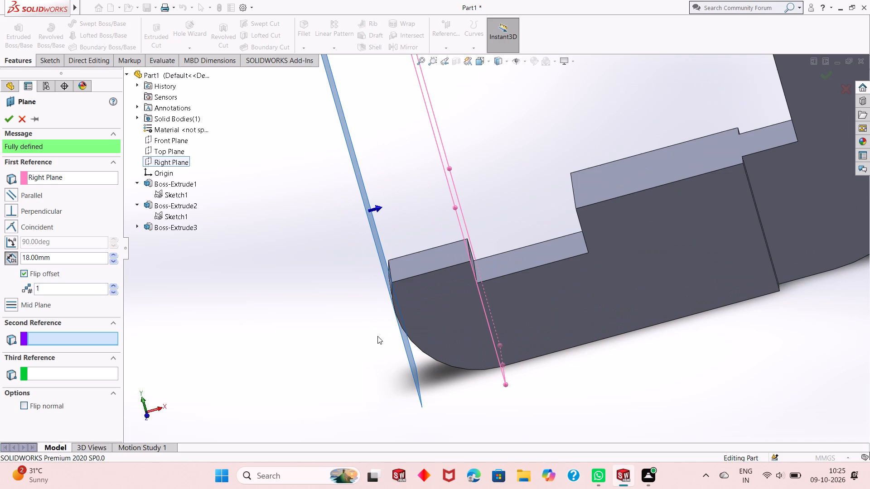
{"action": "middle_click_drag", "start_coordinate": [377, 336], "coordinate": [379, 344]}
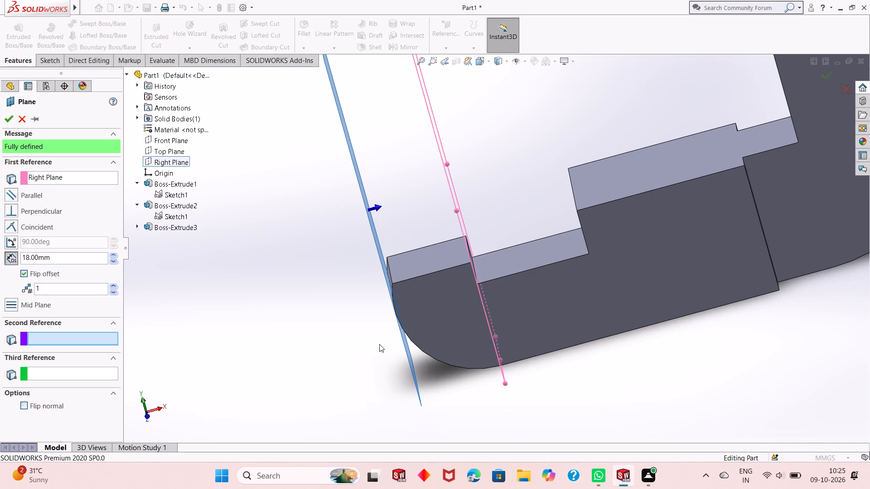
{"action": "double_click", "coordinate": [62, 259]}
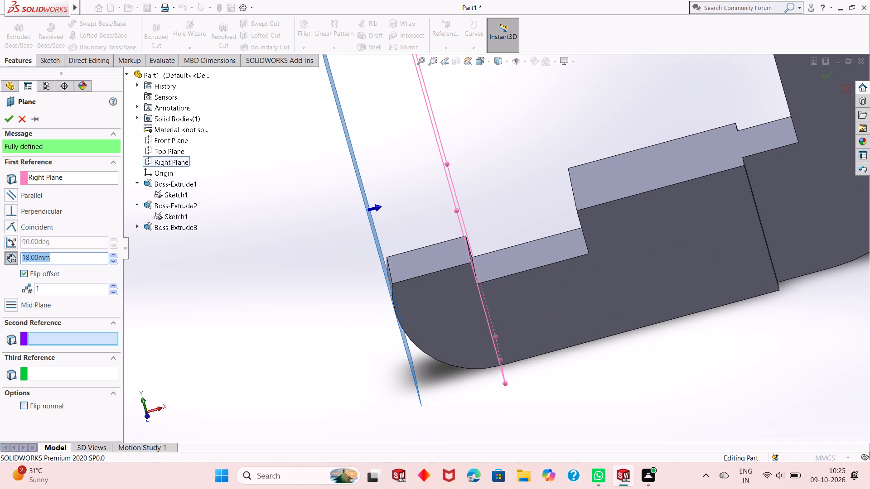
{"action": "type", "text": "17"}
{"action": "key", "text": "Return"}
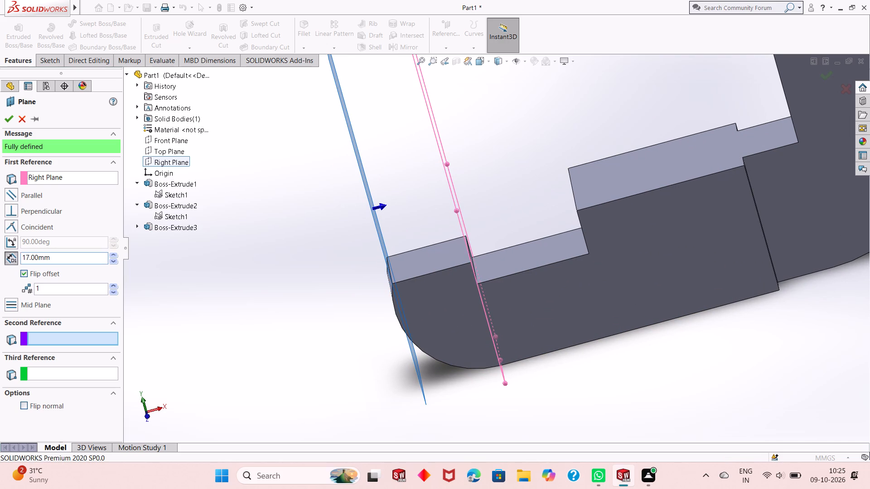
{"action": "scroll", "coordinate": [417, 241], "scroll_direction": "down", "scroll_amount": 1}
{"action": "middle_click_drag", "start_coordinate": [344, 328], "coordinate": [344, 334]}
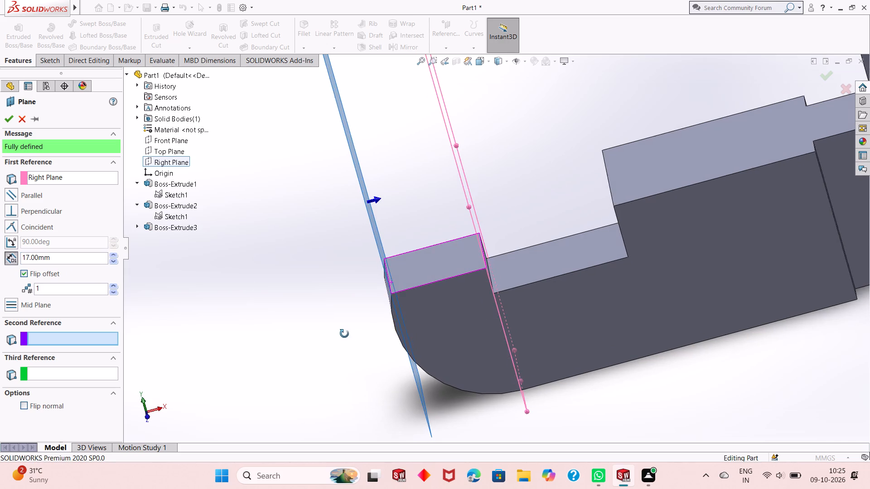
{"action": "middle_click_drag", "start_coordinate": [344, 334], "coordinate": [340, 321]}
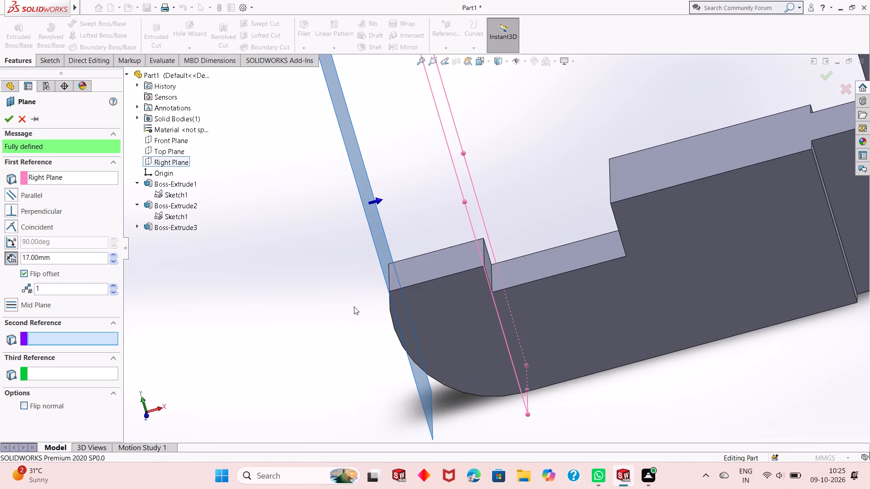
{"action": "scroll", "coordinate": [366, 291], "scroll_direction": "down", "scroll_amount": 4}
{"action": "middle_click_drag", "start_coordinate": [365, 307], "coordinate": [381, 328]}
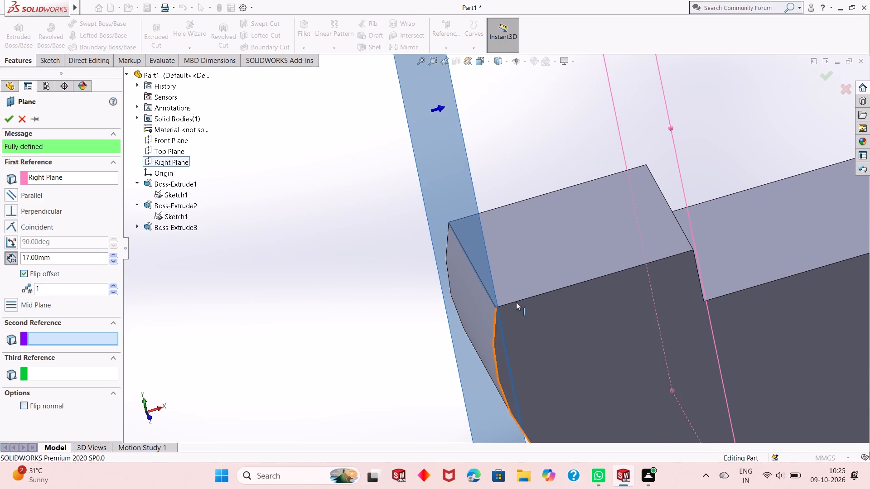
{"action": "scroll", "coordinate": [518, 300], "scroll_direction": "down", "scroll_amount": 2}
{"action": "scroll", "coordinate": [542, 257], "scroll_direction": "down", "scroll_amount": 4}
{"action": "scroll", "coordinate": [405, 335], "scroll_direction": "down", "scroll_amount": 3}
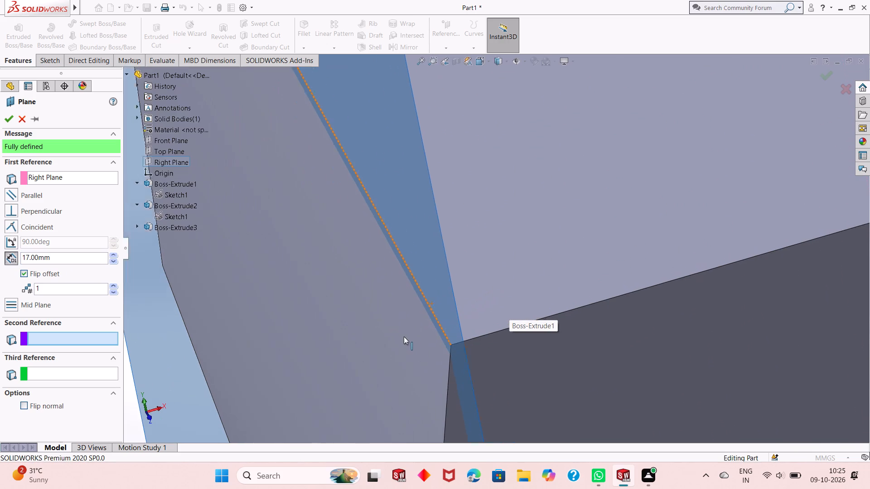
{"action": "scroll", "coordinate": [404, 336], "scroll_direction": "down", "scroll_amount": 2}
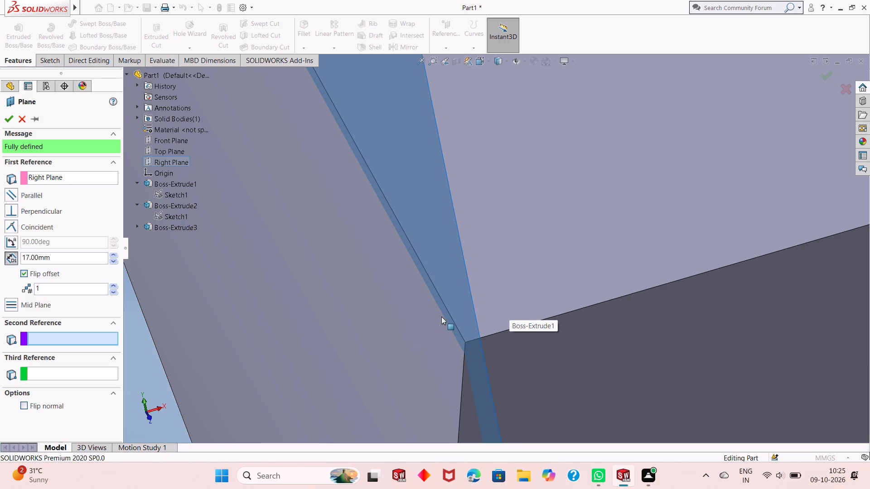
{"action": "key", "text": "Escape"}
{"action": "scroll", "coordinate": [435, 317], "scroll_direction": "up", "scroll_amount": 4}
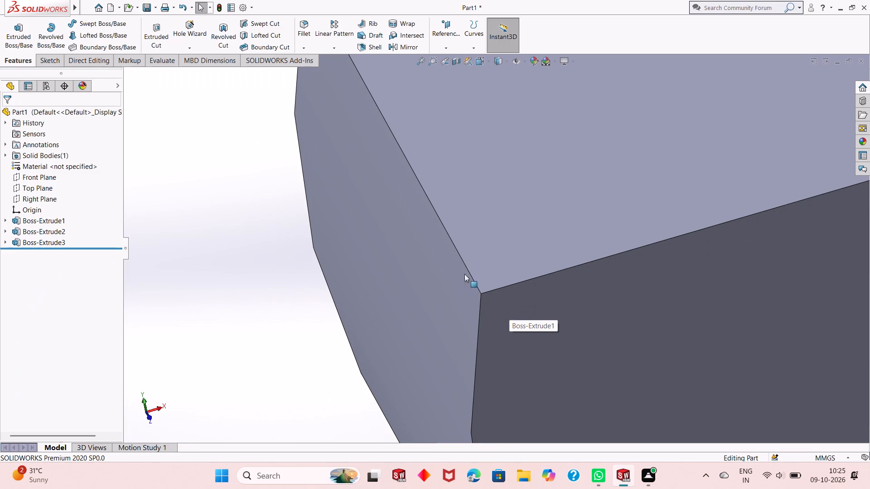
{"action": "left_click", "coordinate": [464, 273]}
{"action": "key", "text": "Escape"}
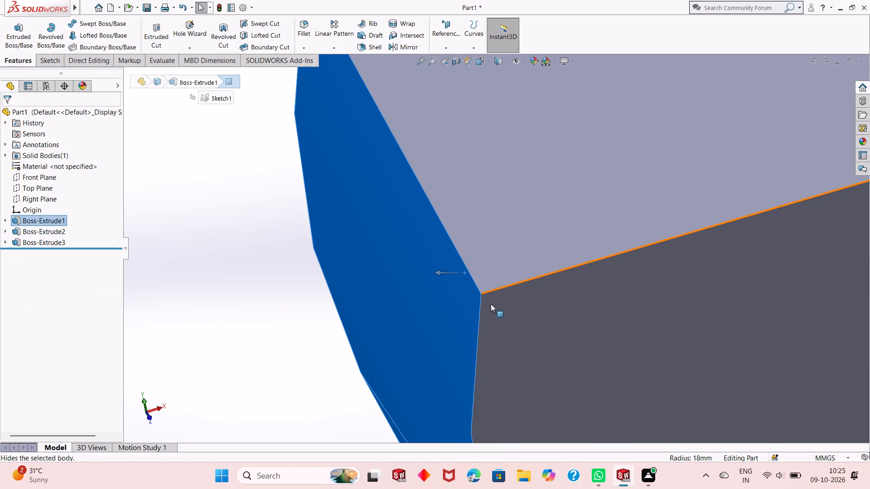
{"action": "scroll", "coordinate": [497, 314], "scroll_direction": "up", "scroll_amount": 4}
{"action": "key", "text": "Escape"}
Set up a reference plane offset from the Right Plane with the offset flipped, trying 16 and 16.5 mm before setting 17 mm.
{"action": "scroll", "coordinate": [589, 323], "scroll_direction": "up", "scroll_amount": 4}
{"action": "middle_click_drag", "start_coordinate": [586, 319], "coordinate": [595, 279]}
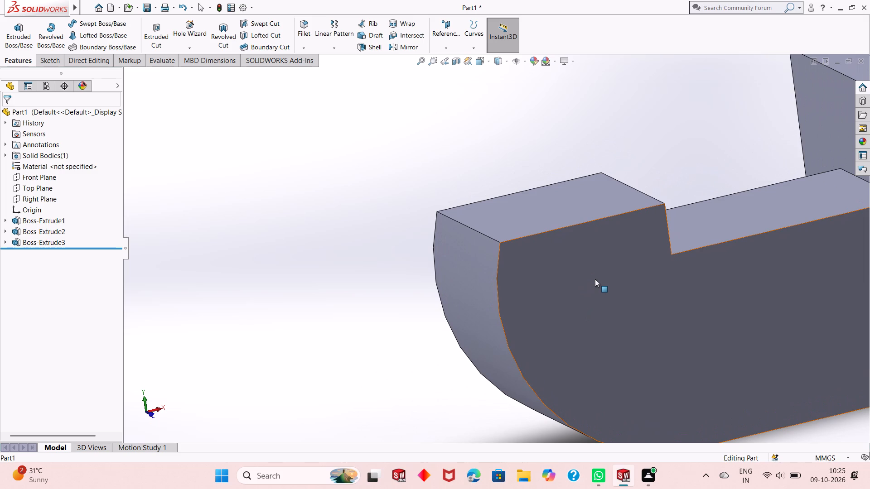
{"action": "left_click", "coordinate": [39, 199]}
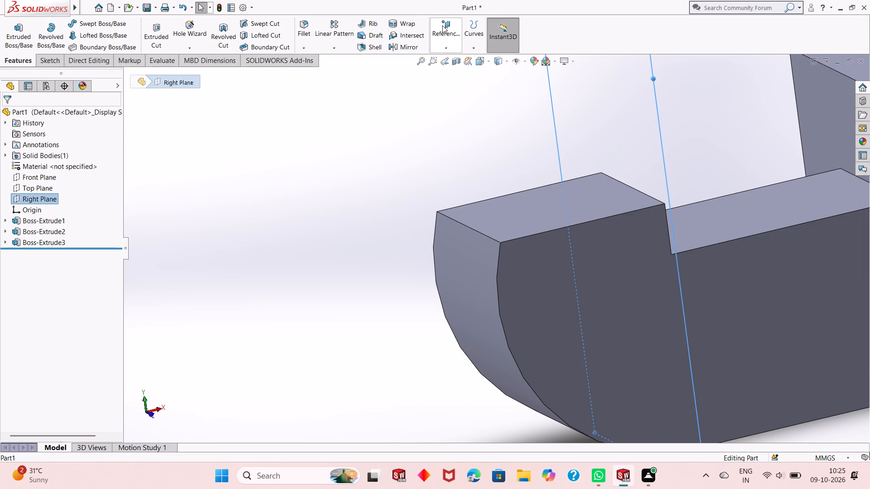
{"action": "left_click", "coordinate": [448, 25]}
{"action": "left_click", "coordinate": [454, 55]}
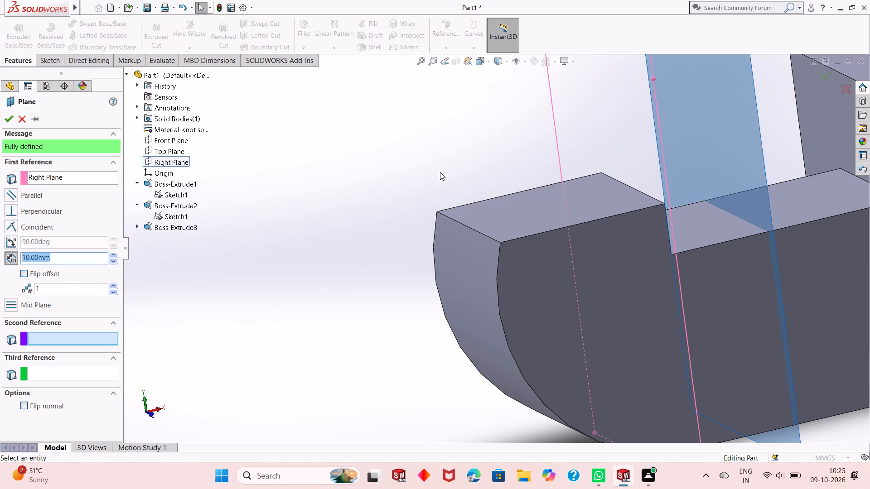
{"action": "left_click", "coordinate": [35, 277]}
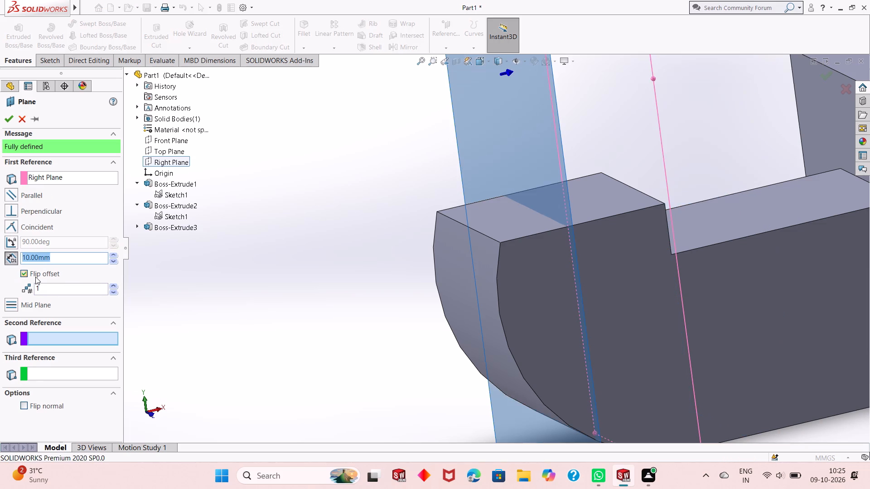
{"action": "type", "text": "16"}
{"action": "key", "text": "Return"}
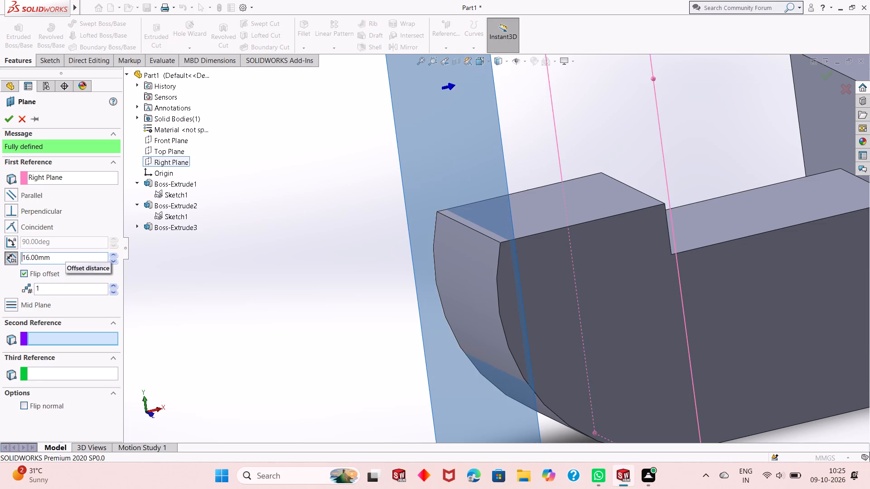
{"action": "double_click", "coordinate": [75, 263]}
{"action": "type", "text": "16.5"}
{"action": "key", "text": "Return"}
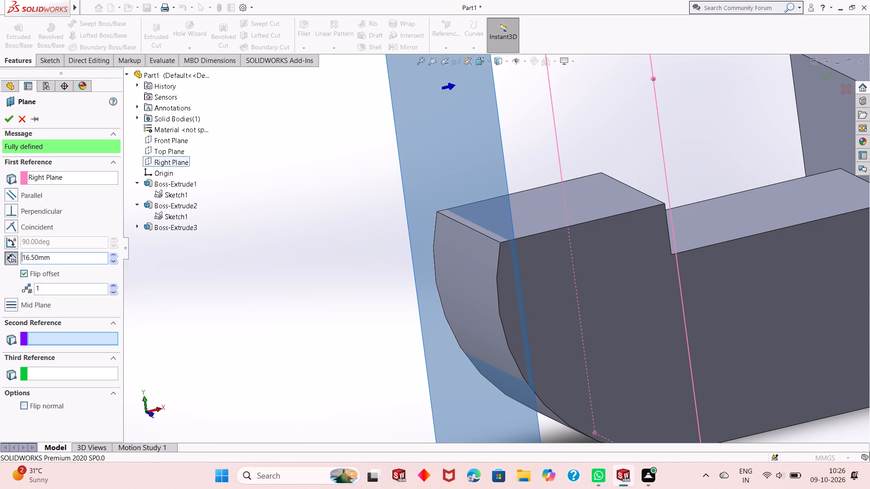
{"action": "double_click", "coordinate": [75, 263]}
{"action": "type", "text": "17"}
{"action": "key", "text": "Return"}
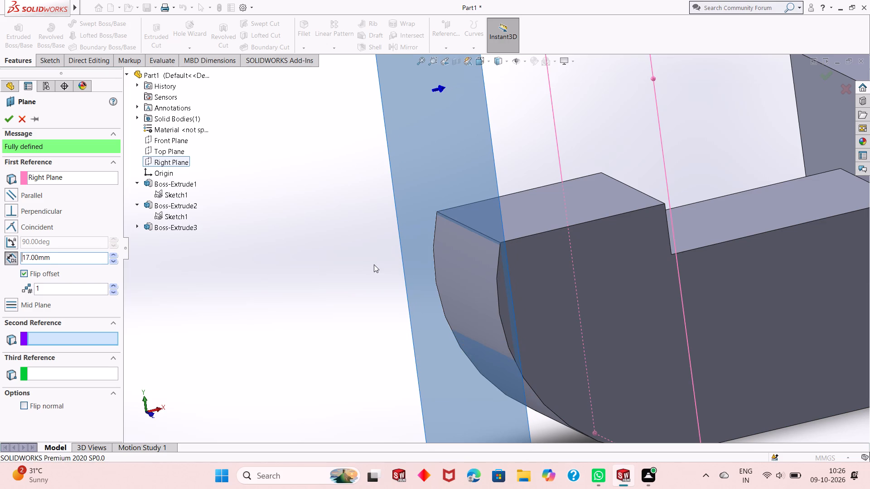
Examine up close how the 17 mm offset plane preview meets the upper edge of the part's rounded end.
{"action": "scroll", "coordinate": [387, 263], "scroll_direction": "down", "scroll_amount": 2}
{"action": "middle_click_drag", "start_coordinate": [378, 268], "coordinate": [366, 285]}
{"action": "scroll", "coordinate": [364, 286], "scroll_direction": "up", "scroll_amount": 1}
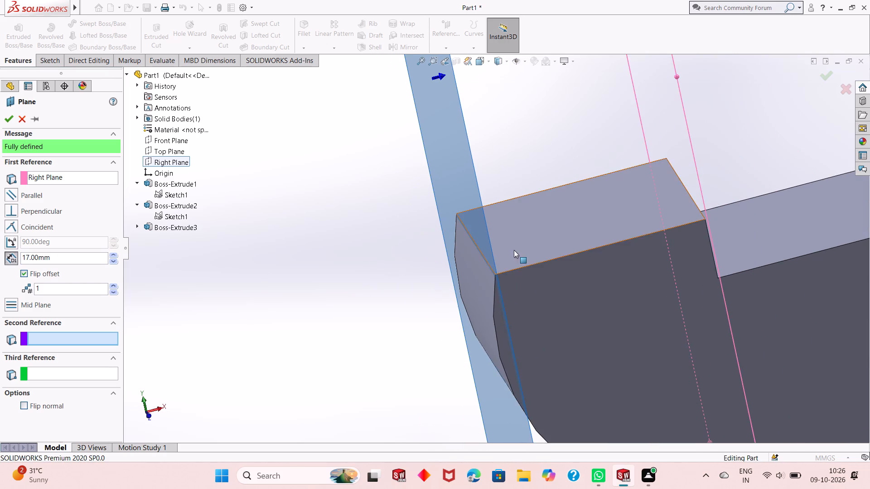
{"action": "scroll", "coordinate": [514, 250], "scroll_direction": "down", "scroll_amount": 2}
{"action": "middle_click_drag", "start_coordinate": [402, 275], "coordinate": [394, 287]}
{"action": "scroll", "coordinate": [522, 243], "scroll_direction": "down", "scroll_amount": 2}
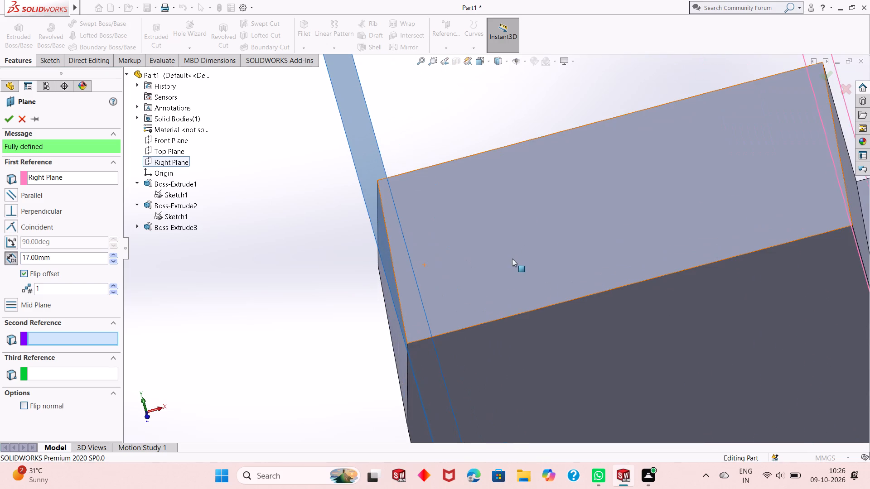
{"action": "middle_click_drag", "start_coordinate": [512, 259], "coordinate": [520, 247]}
{"action": "scroll", "coordinate": [426, 298], "scroll_direction": "down", "scroll_amount": 8}
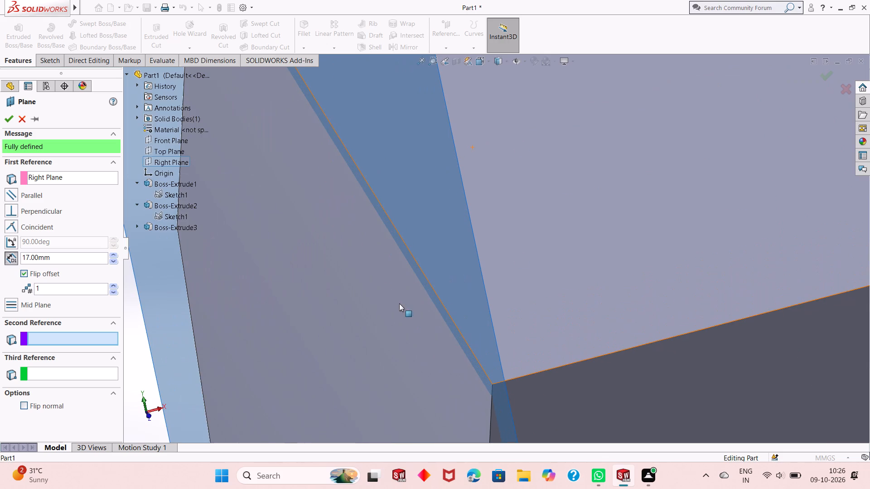
{"action": "middle_click_drag", "start_coordinate": [497, 304], "coordinate": [489, 312]}
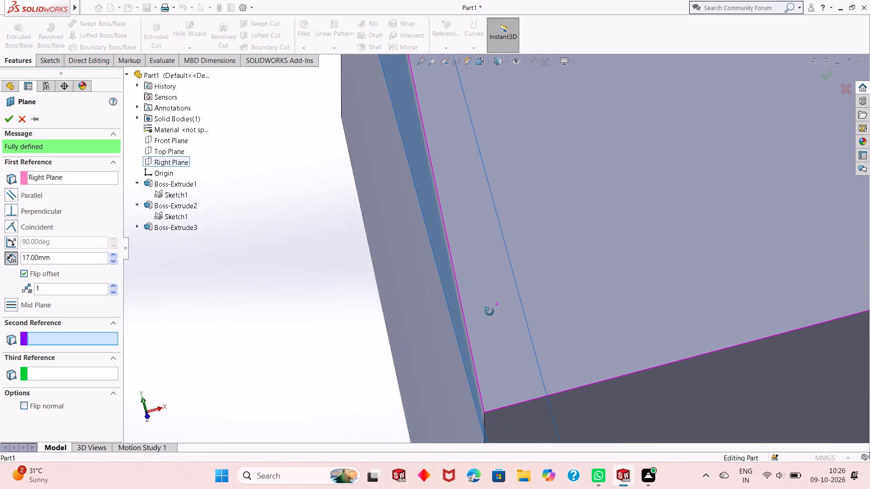
{"action": "middle_click_drag", "start_coordinate": [489, 312], "coordinate": [488, 313]}
{"action": "scroll", "coordinate": [478, 351], "scroll_direction": "down", "scroll_amount": 3}
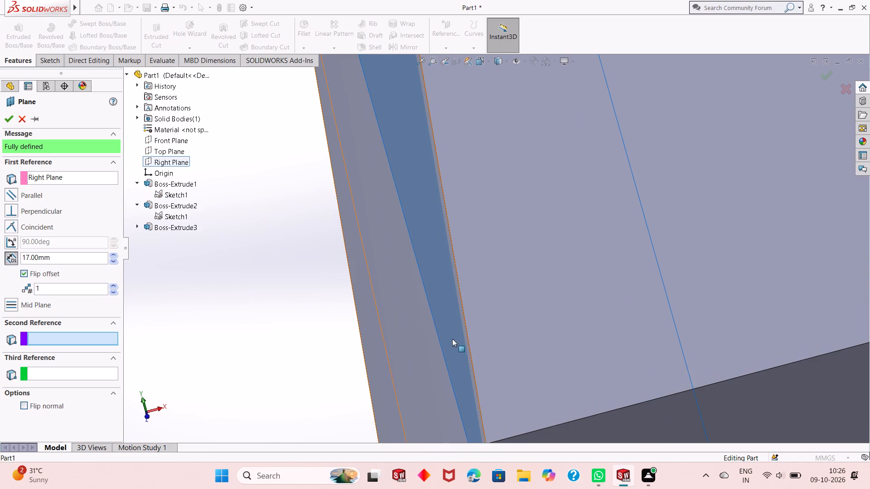
{"action": "middle_click_drag", "start_coordinate": [308, 298], "coordinate": [304, 293]}
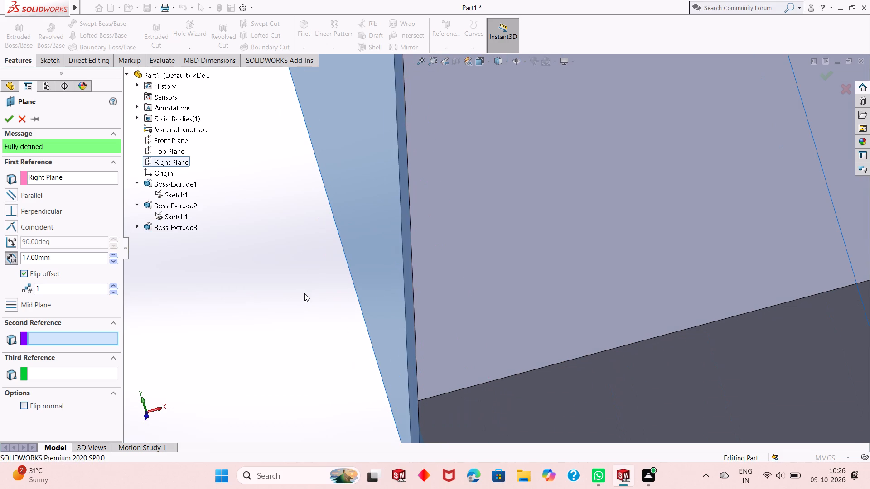
{"action": "middle_click", "coordinate": [438, 305]}
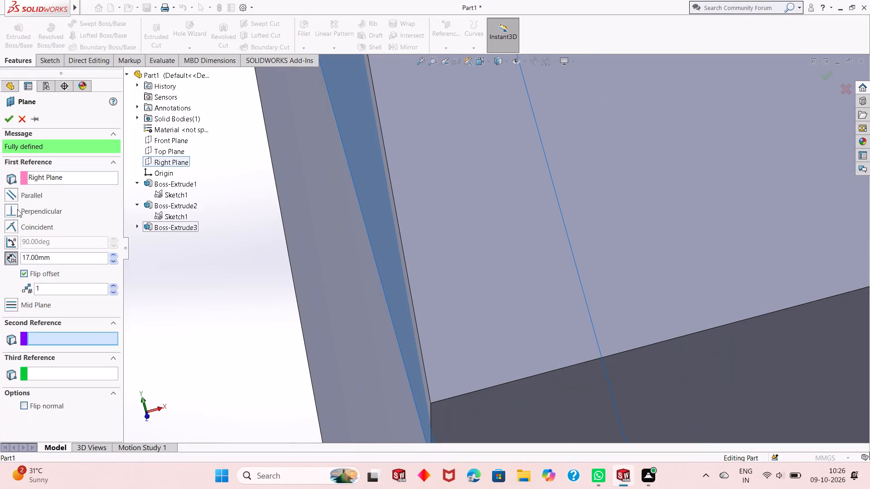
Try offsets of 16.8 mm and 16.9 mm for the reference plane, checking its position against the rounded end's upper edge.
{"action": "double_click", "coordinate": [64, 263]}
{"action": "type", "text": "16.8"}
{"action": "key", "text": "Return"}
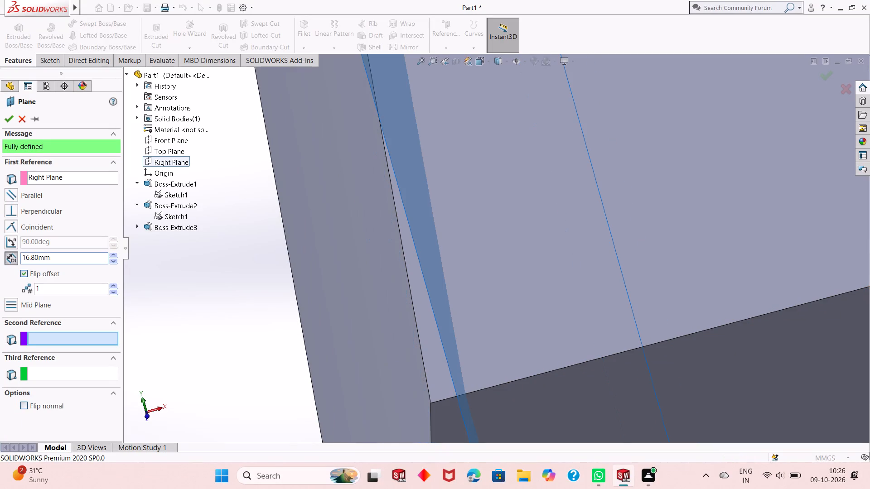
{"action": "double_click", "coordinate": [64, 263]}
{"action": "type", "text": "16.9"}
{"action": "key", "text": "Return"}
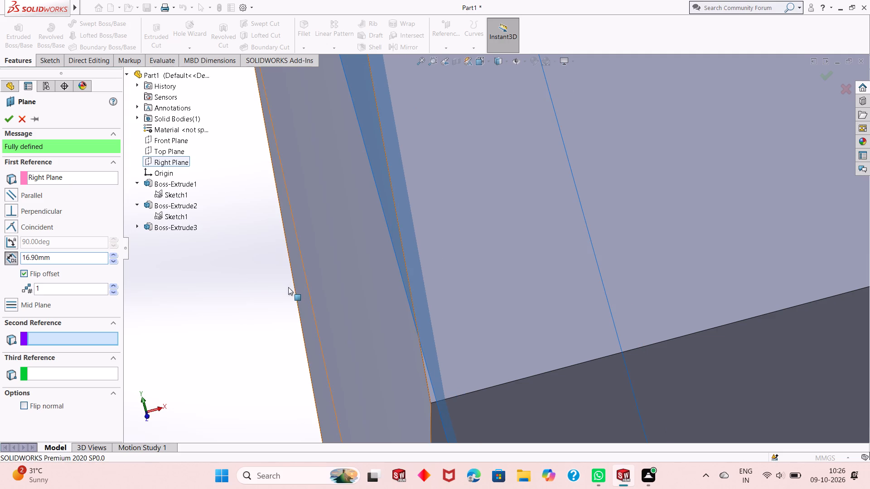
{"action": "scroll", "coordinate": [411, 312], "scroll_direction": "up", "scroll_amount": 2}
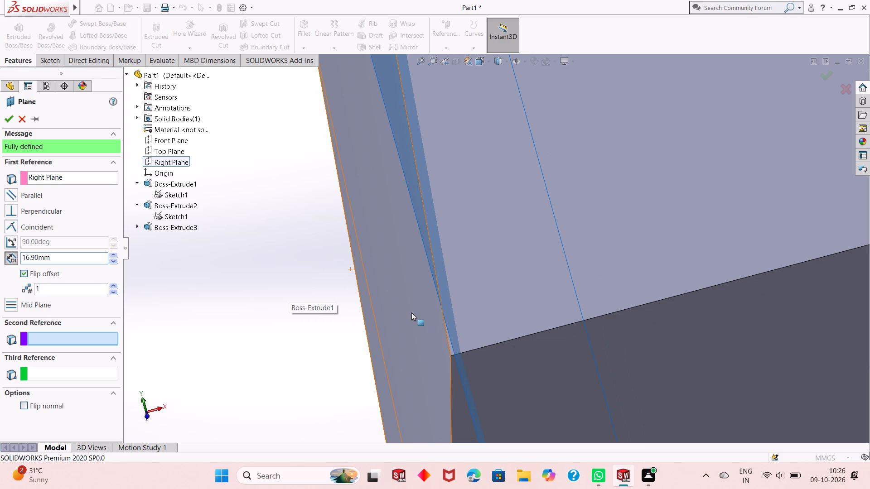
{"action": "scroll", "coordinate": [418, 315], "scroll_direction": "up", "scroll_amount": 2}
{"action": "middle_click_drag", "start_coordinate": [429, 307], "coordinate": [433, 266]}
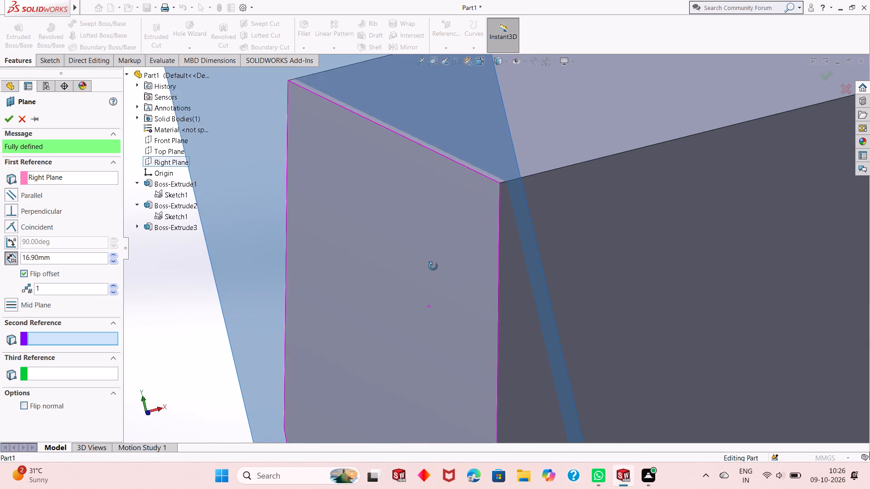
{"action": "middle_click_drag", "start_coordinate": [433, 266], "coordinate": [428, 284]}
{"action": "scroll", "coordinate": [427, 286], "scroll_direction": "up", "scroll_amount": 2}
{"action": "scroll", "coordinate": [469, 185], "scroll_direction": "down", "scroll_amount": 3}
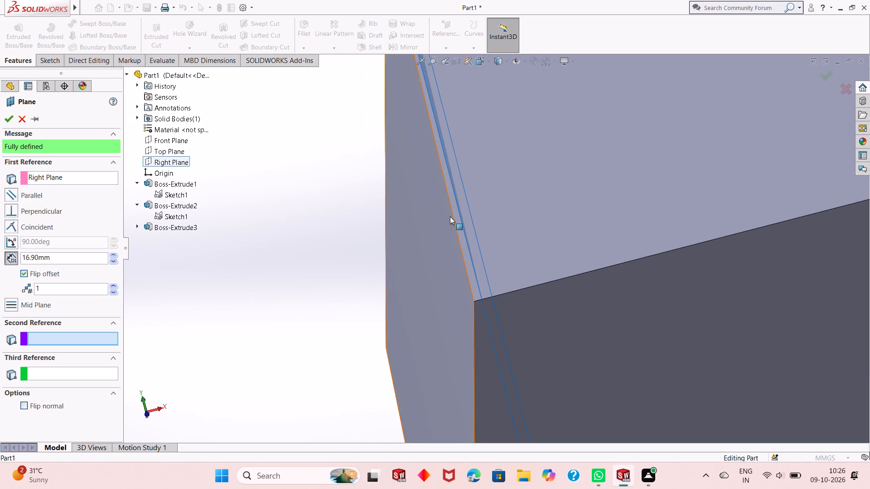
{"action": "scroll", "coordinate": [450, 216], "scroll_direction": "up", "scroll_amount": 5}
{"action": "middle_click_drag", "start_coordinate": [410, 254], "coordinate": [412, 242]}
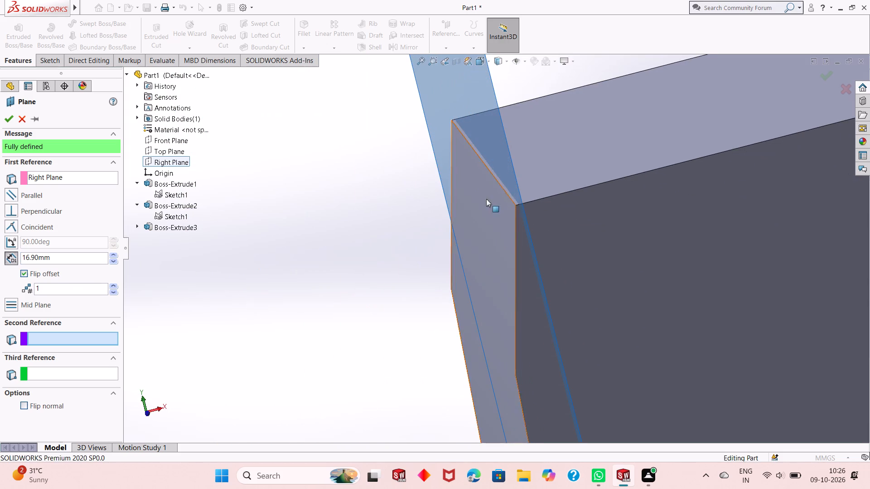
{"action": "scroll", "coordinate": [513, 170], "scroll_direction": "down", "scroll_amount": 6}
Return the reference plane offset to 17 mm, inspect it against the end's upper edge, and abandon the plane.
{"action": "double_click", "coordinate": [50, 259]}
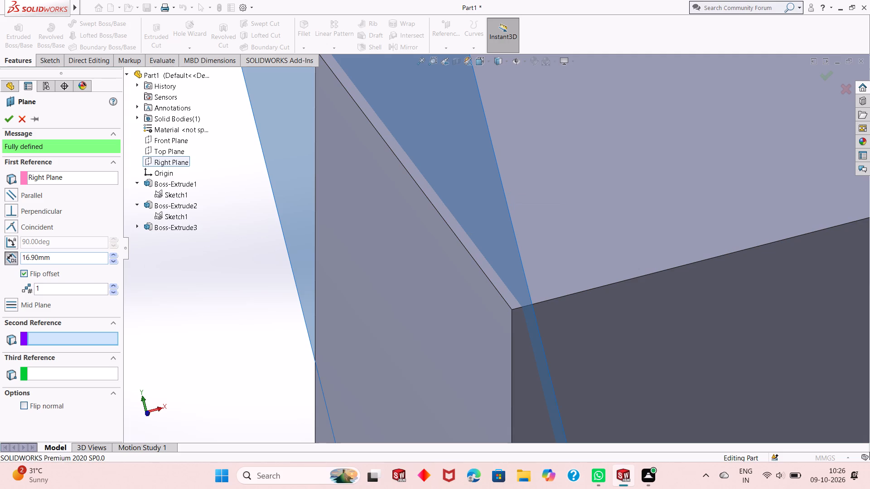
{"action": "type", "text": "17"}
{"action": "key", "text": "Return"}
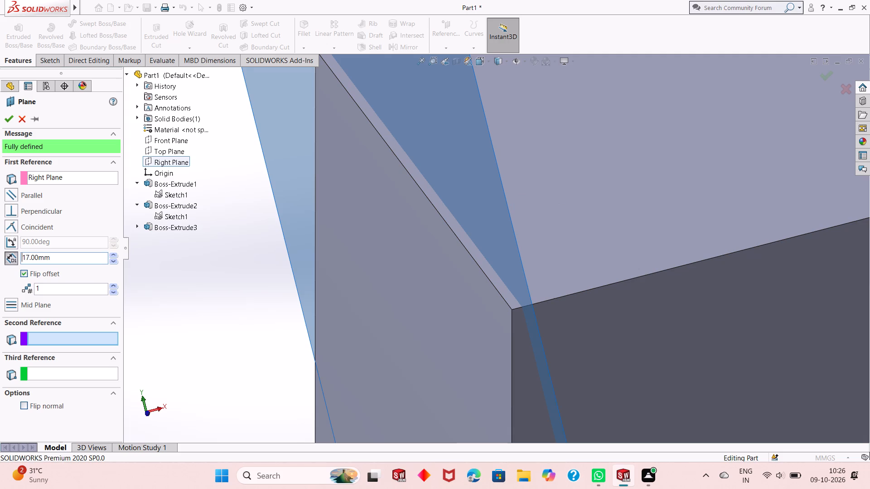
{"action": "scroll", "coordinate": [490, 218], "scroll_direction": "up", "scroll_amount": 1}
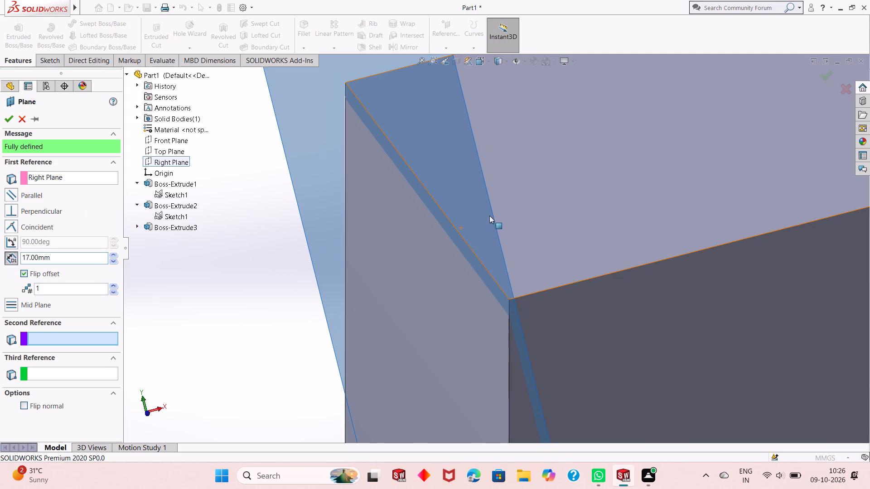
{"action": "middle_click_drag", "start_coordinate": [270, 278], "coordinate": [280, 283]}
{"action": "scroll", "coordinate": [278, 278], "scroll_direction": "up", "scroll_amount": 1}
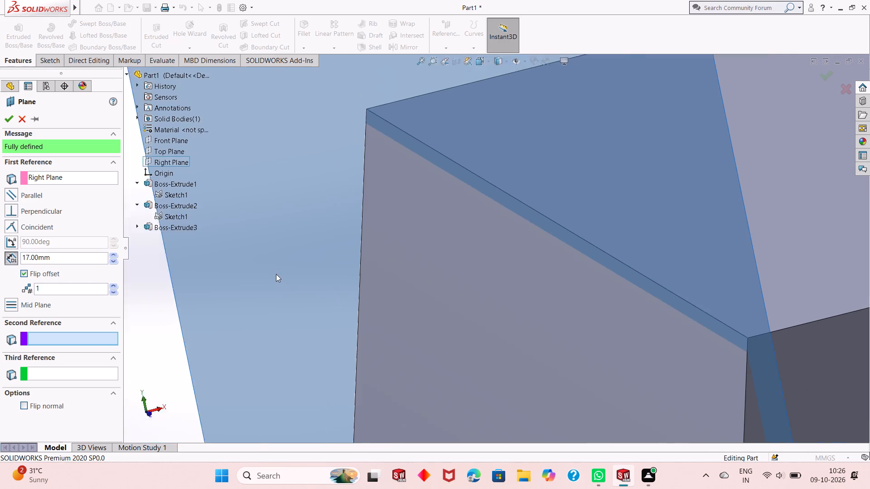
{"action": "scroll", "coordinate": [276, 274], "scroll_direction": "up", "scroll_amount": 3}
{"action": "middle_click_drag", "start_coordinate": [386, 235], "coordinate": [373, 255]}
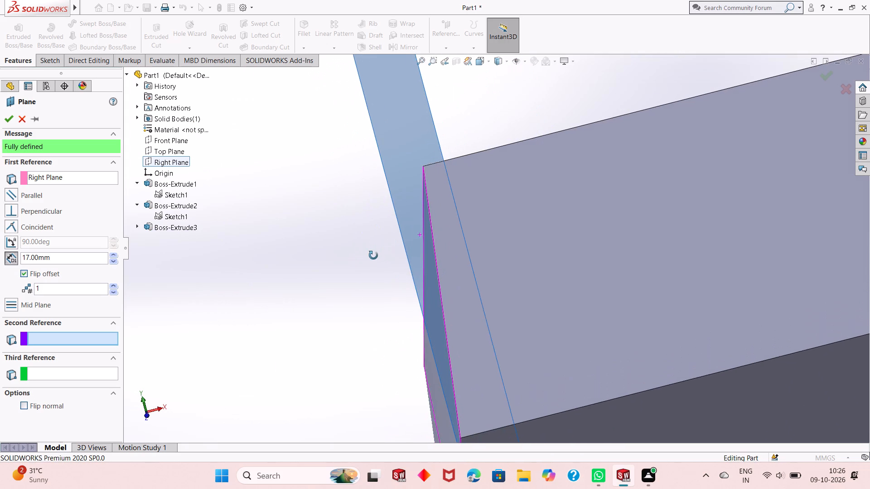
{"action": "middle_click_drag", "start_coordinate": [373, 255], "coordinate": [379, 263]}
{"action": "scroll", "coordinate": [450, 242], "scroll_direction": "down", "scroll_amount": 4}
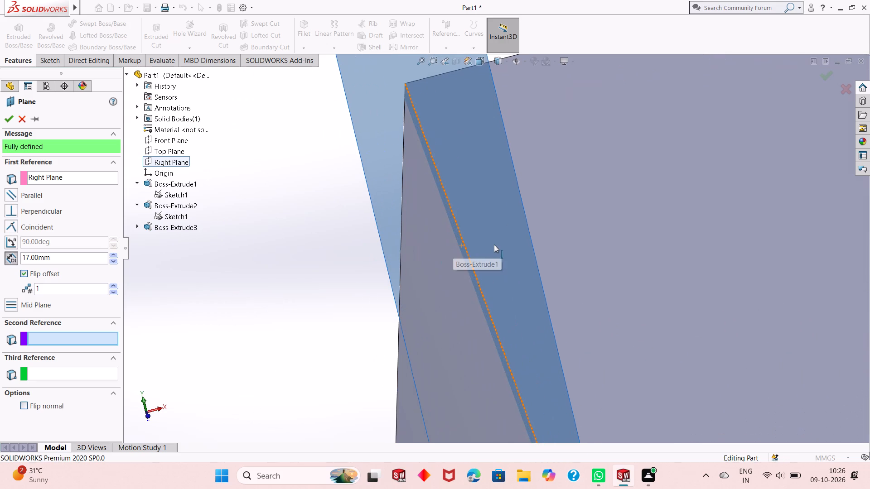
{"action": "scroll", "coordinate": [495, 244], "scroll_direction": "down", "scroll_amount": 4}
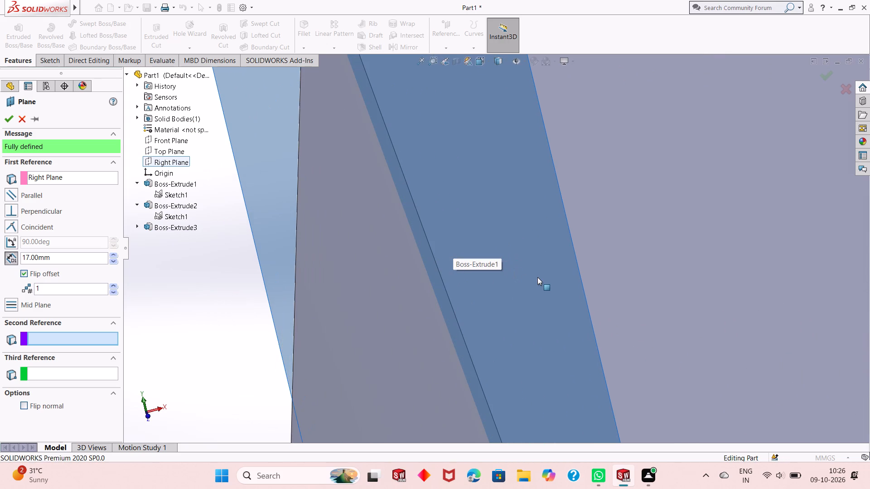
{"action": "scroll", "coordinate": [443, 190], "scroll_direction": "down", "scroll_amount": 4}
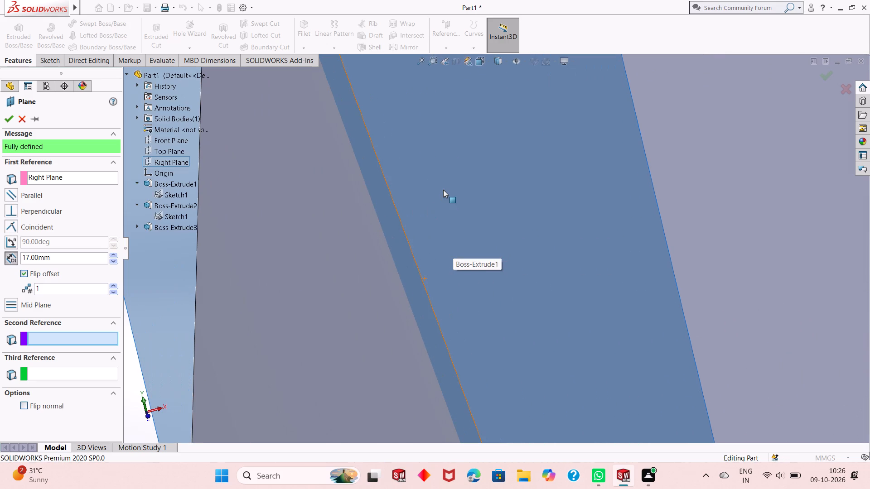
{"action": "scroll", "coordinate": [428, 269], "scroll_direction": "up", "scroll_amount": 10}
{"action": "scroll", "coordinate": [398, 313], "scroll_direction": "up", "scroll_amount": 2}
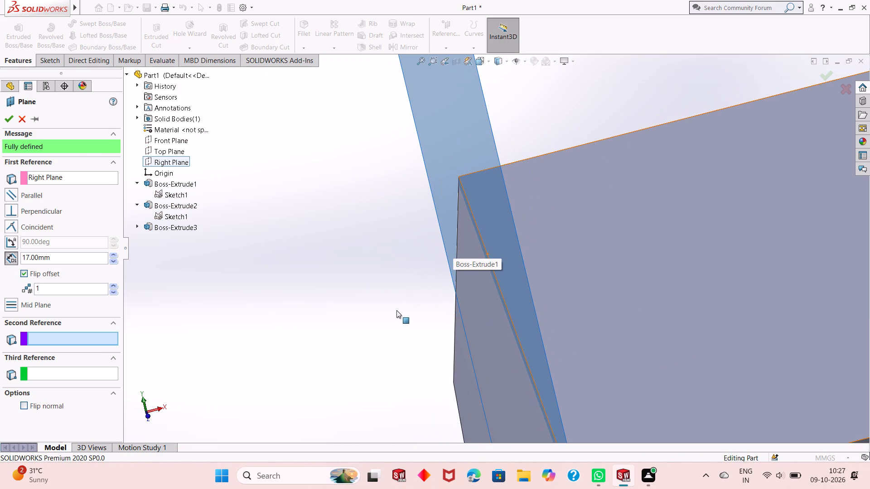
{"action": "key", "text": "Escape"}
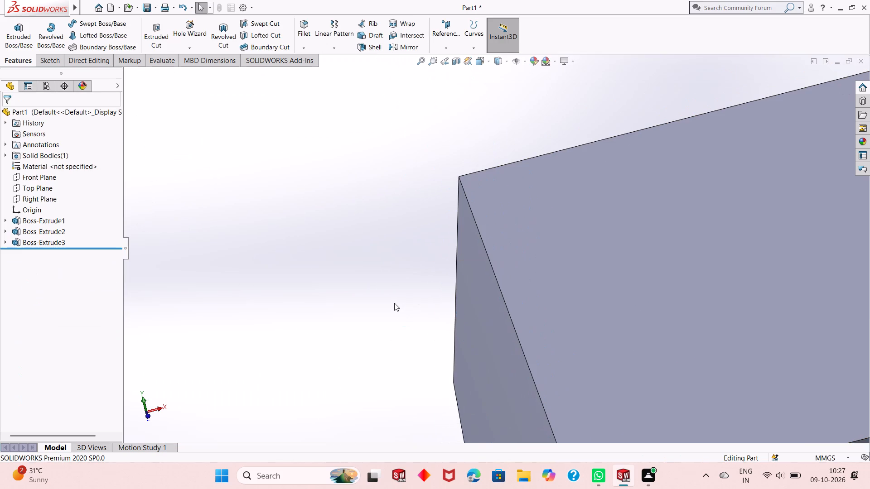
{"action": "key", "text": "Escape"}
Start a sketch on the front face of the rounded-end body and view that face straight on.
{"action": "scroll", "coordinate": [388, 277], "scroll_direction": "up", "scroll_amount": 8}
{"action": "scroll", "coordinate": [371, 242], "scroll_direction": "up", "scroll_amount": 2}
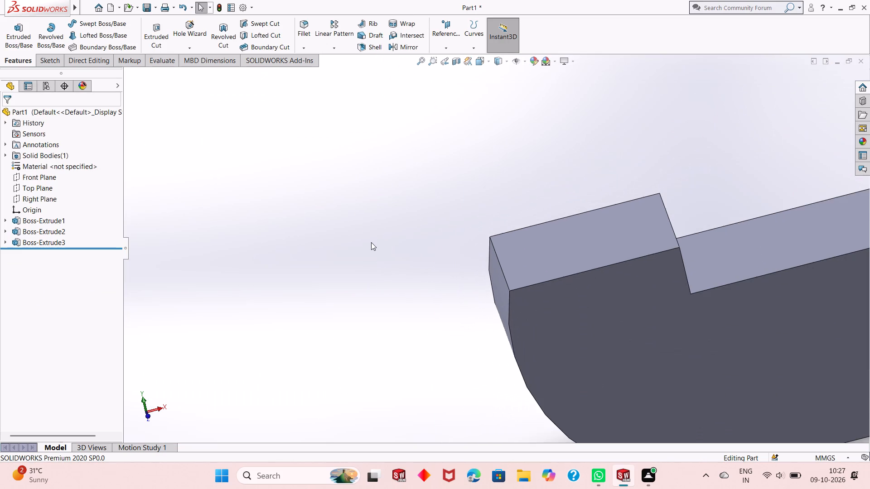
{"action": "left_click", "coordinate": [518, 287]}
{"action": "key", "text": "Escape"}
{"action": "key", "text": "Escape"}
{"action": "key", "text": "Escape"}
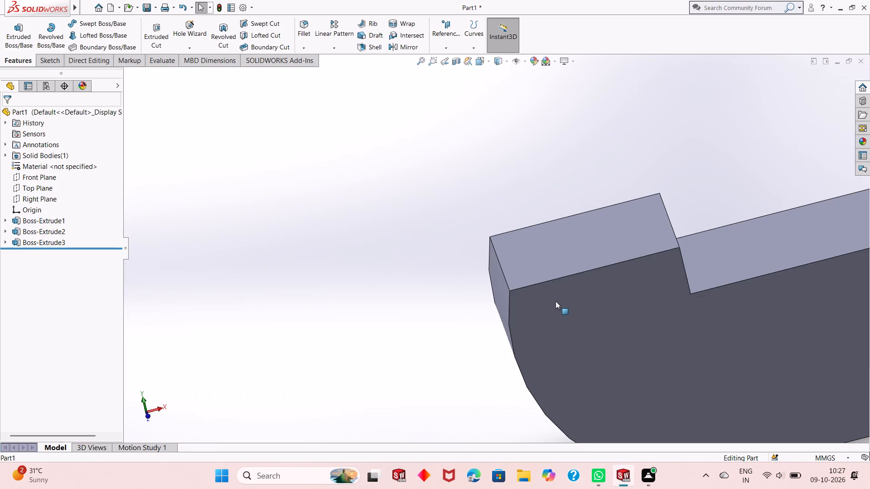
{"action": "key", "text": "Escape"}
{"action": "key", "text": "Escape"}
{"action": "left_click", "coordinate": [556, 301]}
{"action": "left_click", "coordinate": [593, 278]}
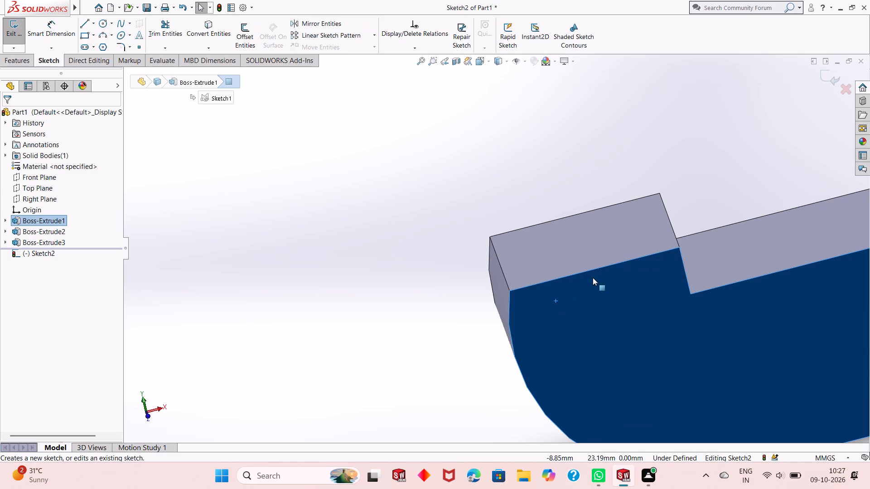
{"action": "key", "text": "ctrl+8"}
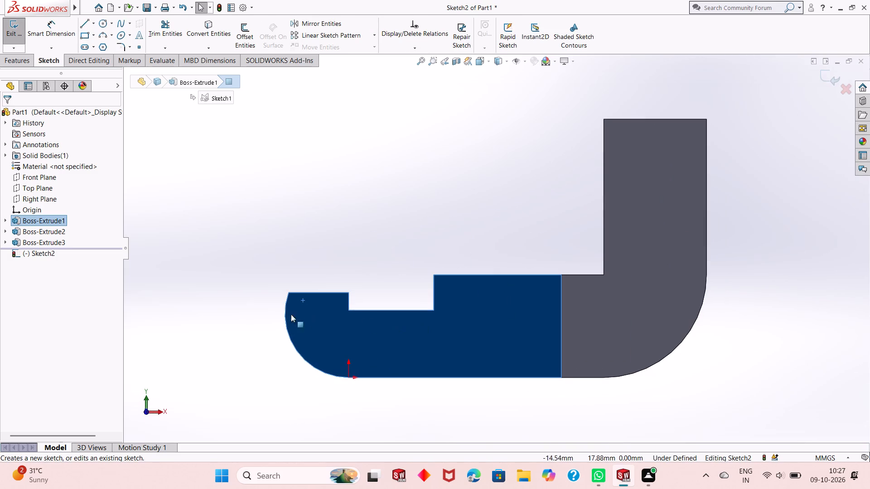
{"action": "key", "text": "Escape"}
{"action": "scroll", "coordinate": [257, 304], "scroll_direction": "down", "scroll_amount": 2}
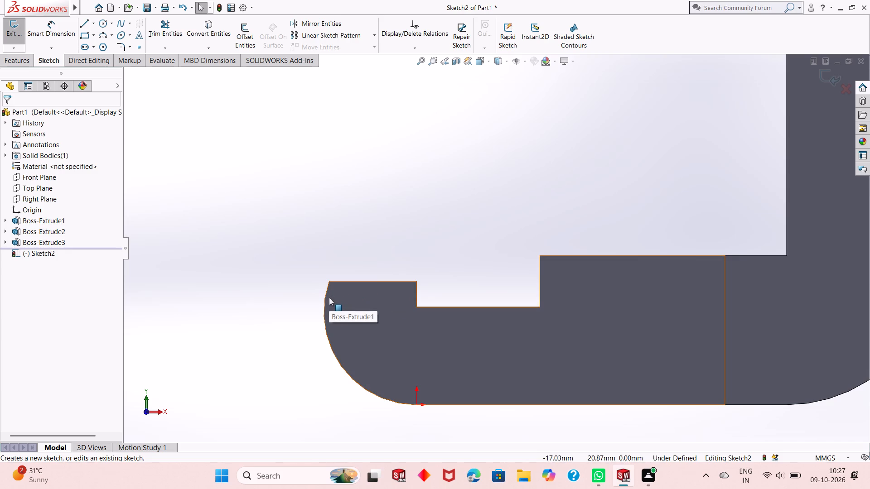
Undo the new face sketch, the L-shaped region's extrusion and the rectangular block's extrusion.
{"action": "key", "text": "ctrl+z"}
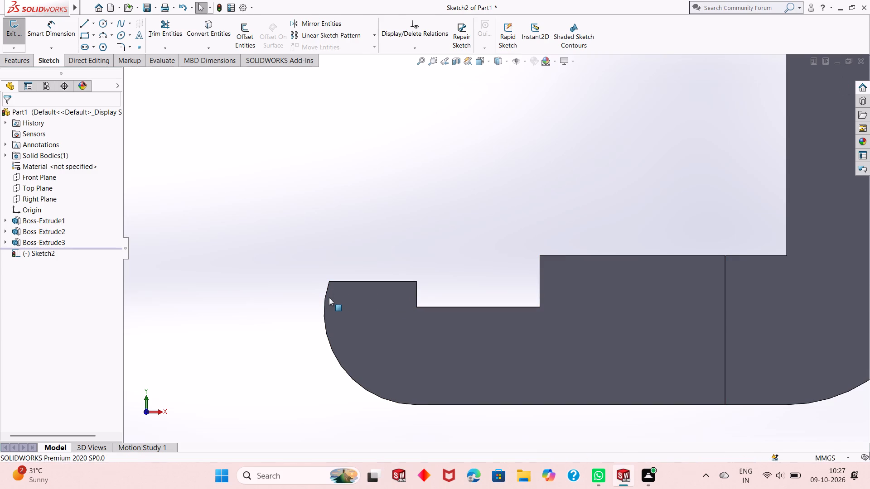
{"action": "key", "text": "ctrl+z"}
{"action": "key", "text": "ctrl+z"}
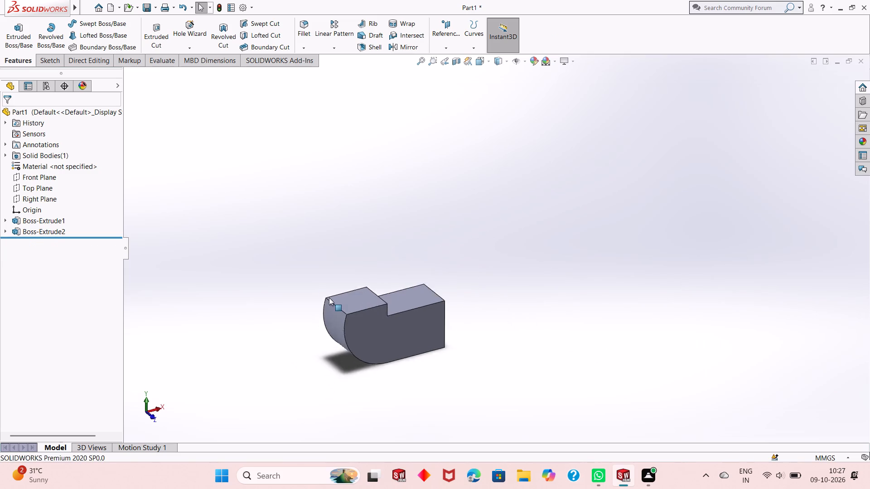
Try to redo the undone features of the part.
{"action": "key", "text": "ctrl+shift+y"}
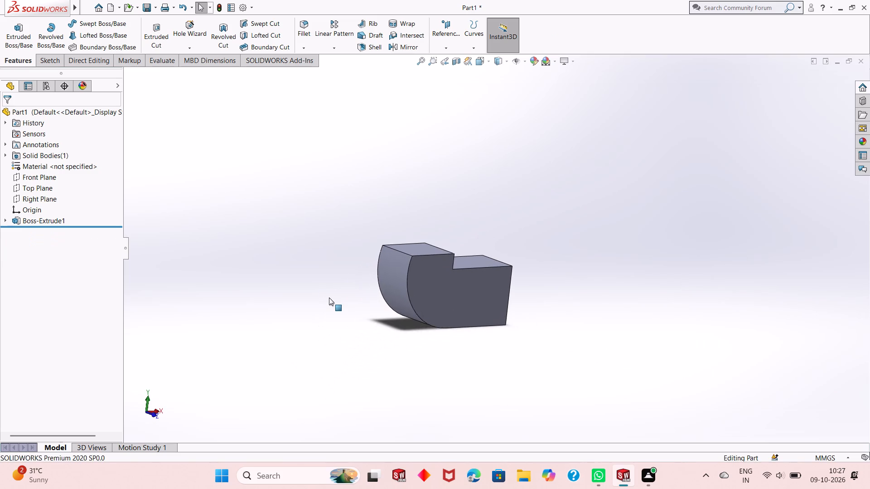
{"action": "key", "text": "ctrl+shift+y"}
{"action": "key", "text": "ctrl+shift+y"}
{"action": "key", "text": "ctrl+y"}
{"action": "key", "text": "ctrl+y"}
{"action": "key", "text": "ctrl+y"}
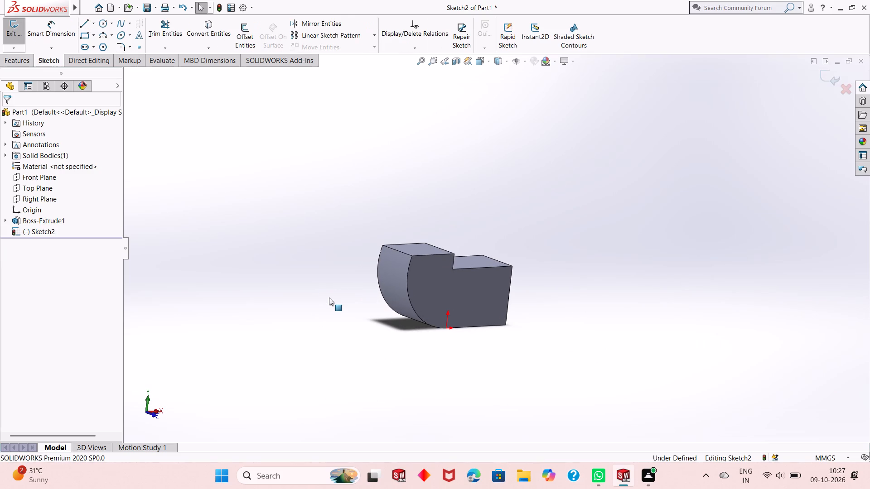
Undo the restored sketch and the first extrusion, going back to the full profile sketch.
{"action": "key", "text": "ctrl+z"}
{"action": "key", "text": "ctrl+z"}
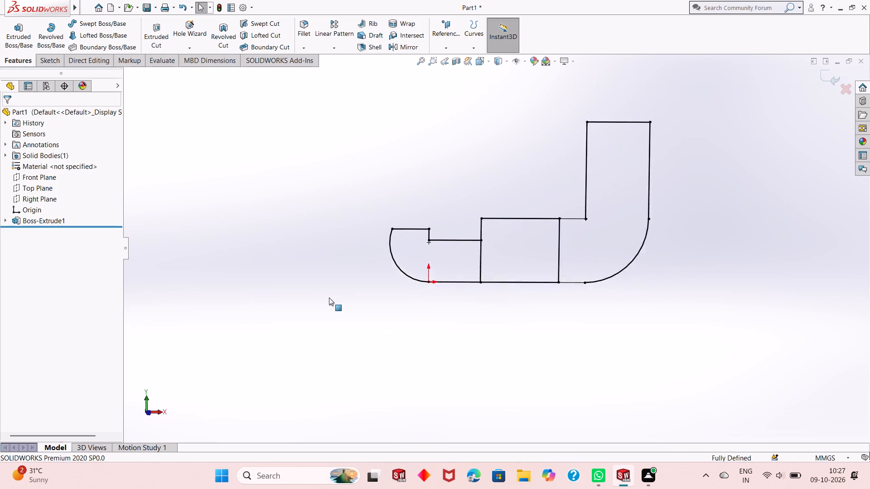
Sketch a vertical line about 6 mm up from the rounded end's arc and a horizontal line about 1 mm to the top edge.
{"action": "scroll", "coordinate": [451, 198], "scroll_direction": "down", "scroll_amount": 3}
{"action": "scroll", "coordinate": [427, 256], "scroll_direction": "down", "scroll_amount": 1}
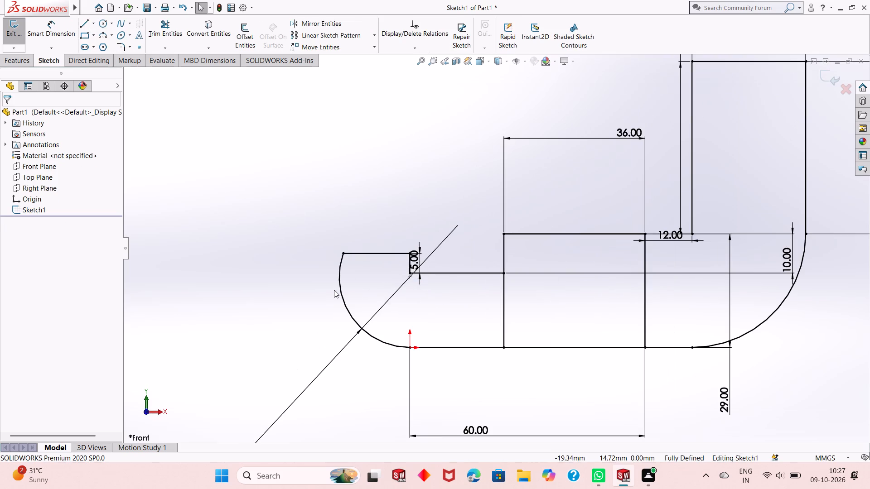
{"action": "left_click", "coordinate": [87, 22]}
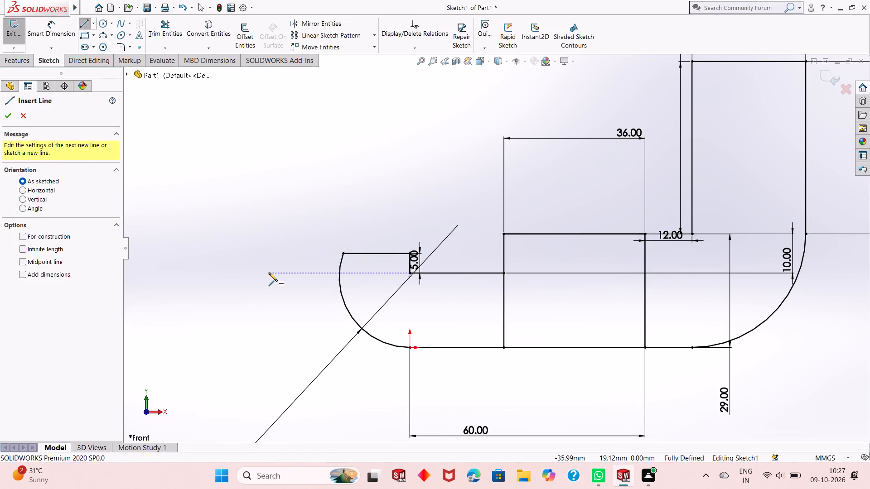
{"action": "left_click", "coordinate": [340, 277]}
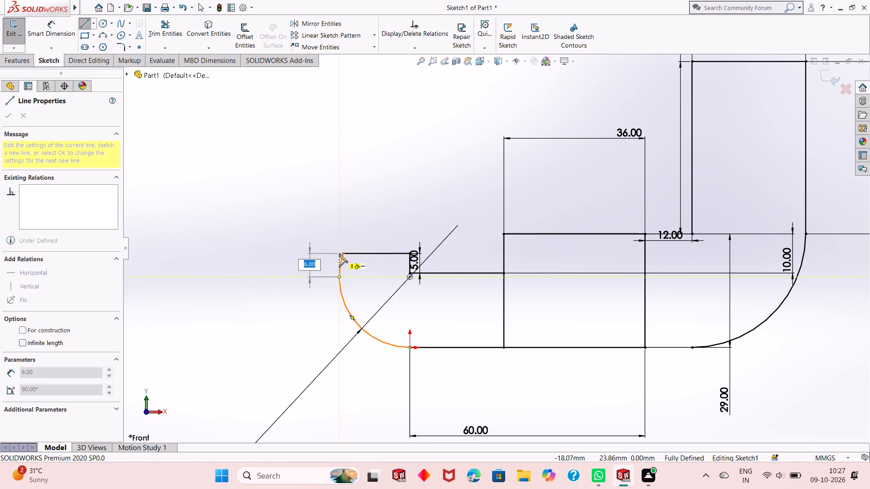
{"action": "left_click", "coordinate": [339, 251]}
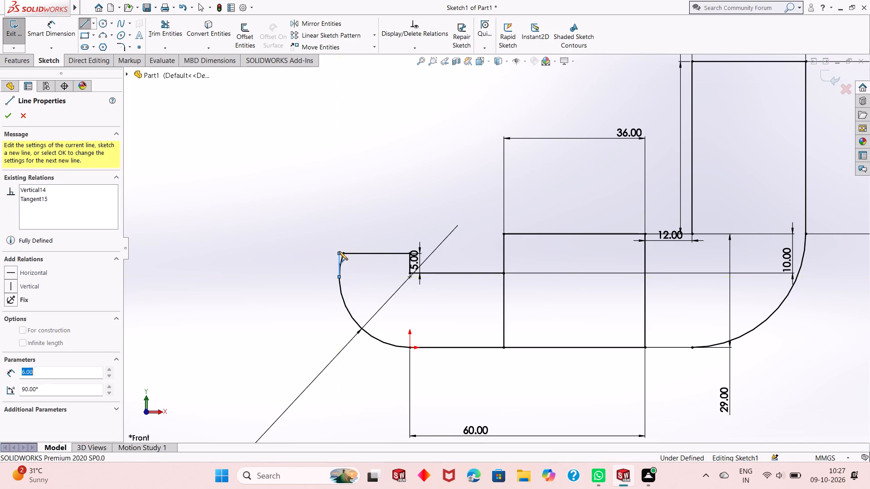
{"action": "left_click", "coordinate": [343, 251]}
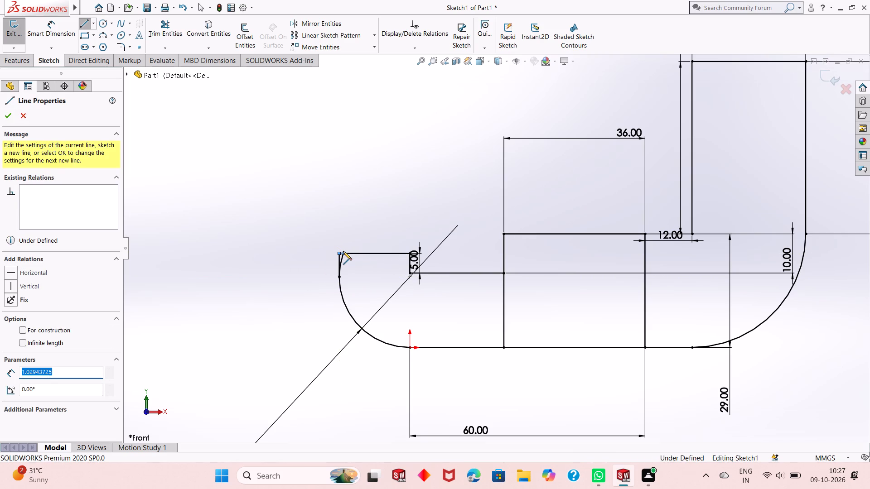
{"action": "key", "text": "Escape"}
Trim away the upper piece of the arc inside the new square corner of the rounded end.
{"action": "scroll", "coordinate": [343, 259], "scroll_direction": "down", "scroll_amount": 3}
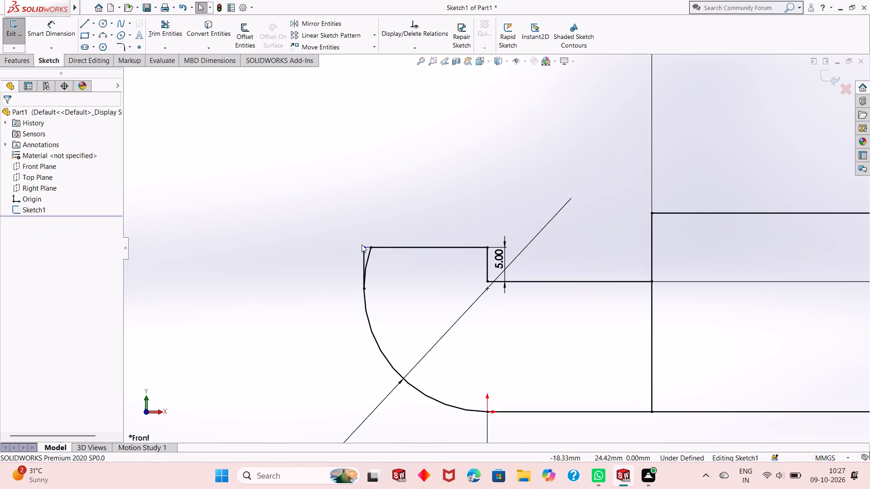
{"action": "scroll", "coordinate": [362, 244], "scroll_direction": "down", "scroll_amount": 4}
{"action": "scroll", "coordinate": [409, 272], "scroll_direction": "down", "scroll_amount": 2}
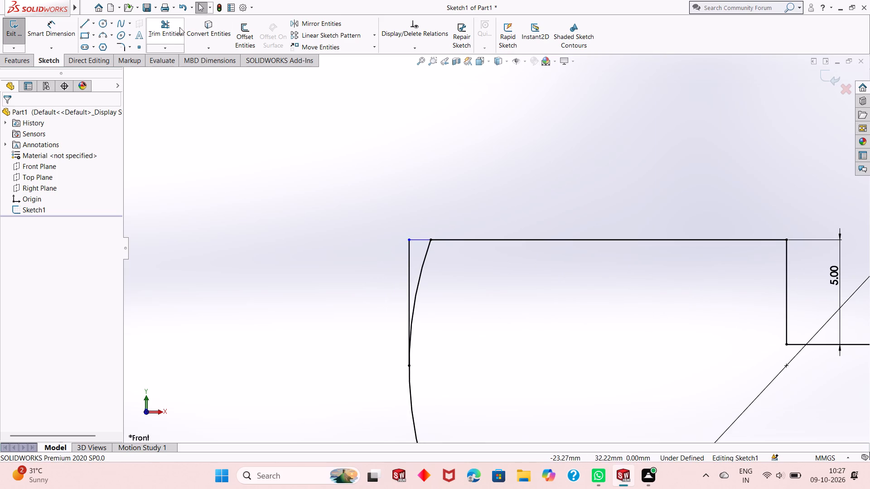
{"action": "left_click", "coordinate": [168, 34]}
{"action": "left_click", "coordinate": [424, 259]}
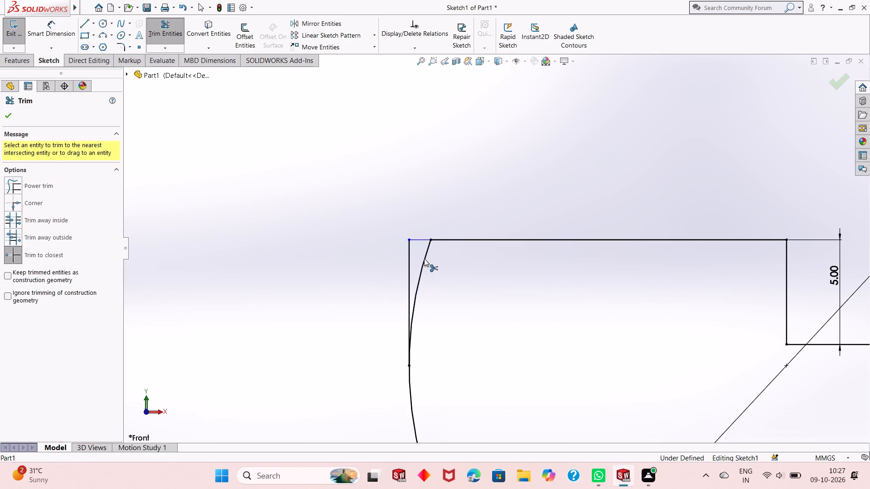
{"action": "key", "text": "Escape"}
{"action": "key", "text": "Escape"}
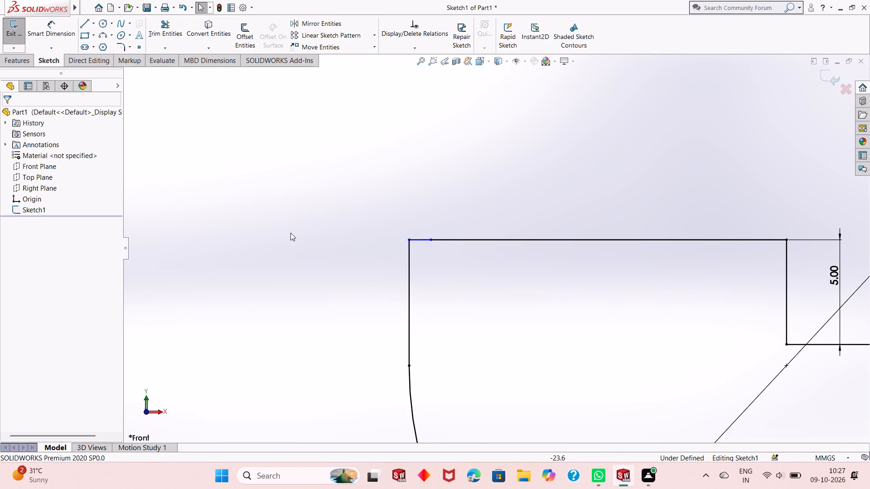
Dimension the length of the new vertical line at the rounded end.
{"action": "scroll", "coordinate": [290, 233], "scroll_direction": "down", "scroll_amount": 4}
{"action": "scroll", "coordinate": [289, 225], "scroll_direction": "up", "scroll_amount": 14}
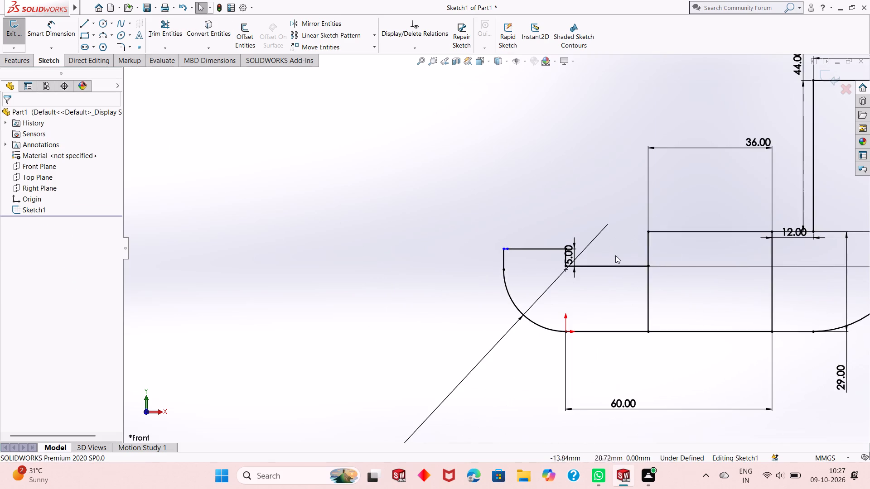
{"action": "scroll", "coordinate": [700, 283], "scroll_direction": "down", "scroll_amount": 3}
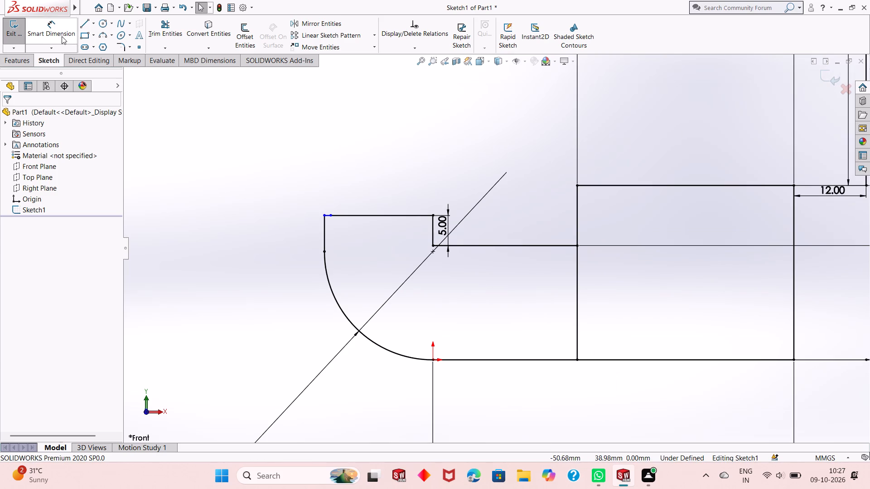
{"action": "left_click", "coordinate": [62, 36]}
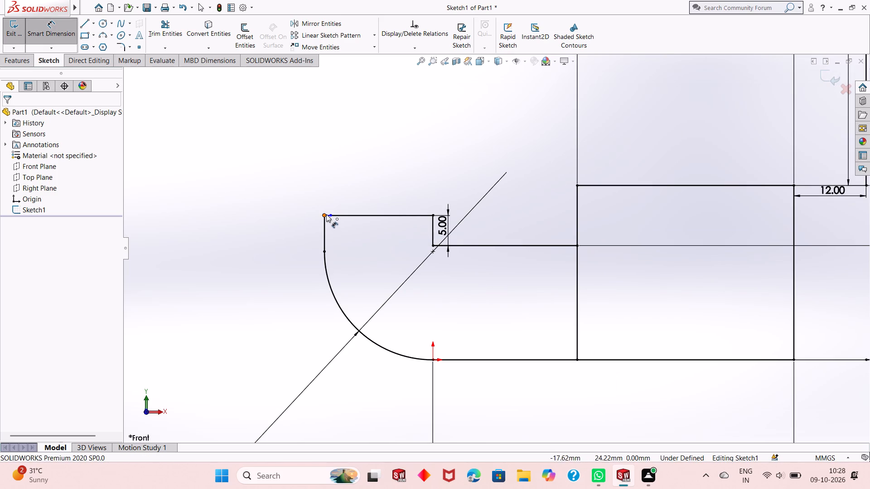
{"action": "left_click", "coordinate": [323, 222]}
{"action": "left_click", "coordinate": [307, 242]}
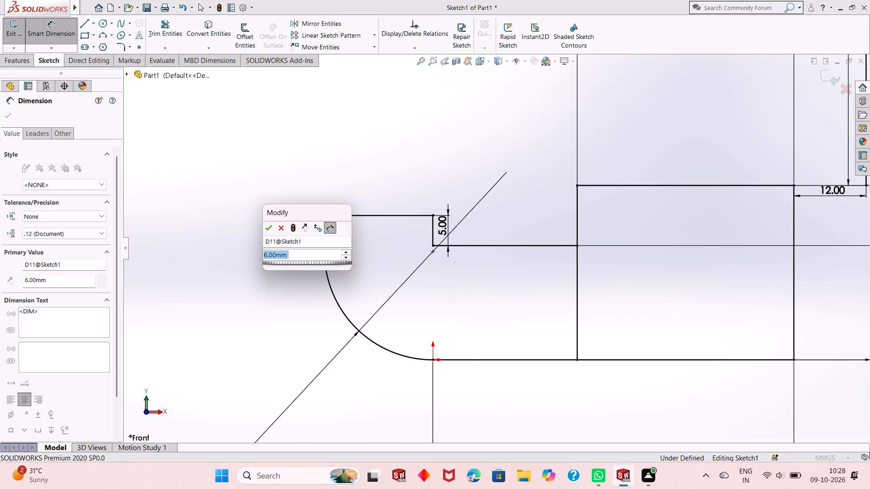
{"action": "key", "text": "Escape"}
{"action": "key", "text": "Escape"}
Dimension the short horizontal line at the rounded end's top corner and place its dimension below the line.
{"action": "scroll", "coordinate": [333, 221], "scroll_direction": "up", "scroll_amount": 2}
{"action": "scroll", "coordinate": [391, 233], "scroll_direction": "down", "scroll_amount": 6}
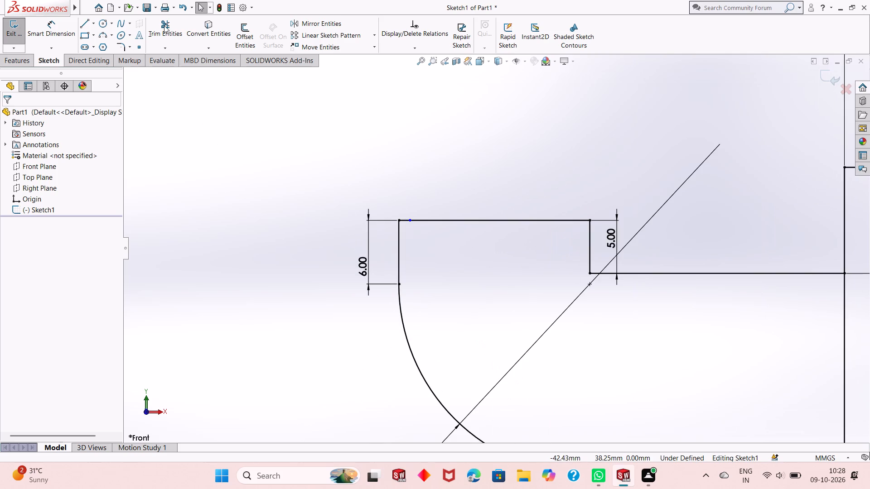
{"action": "left_click", "coordinate": [68, 36]}
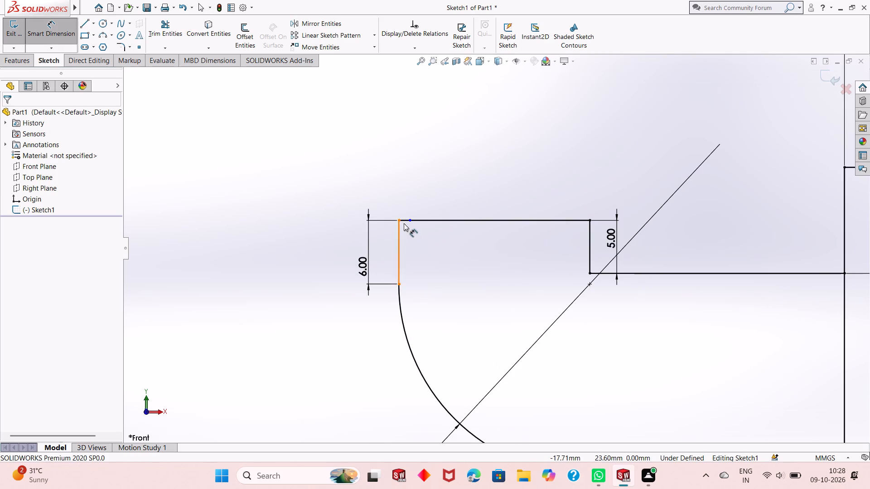
{"action": "left_click", "coordinate": [407, 221]}
{"action": "key", "text": "Escape"}
{"action": "left_click", "coordinate": [406, 219]}
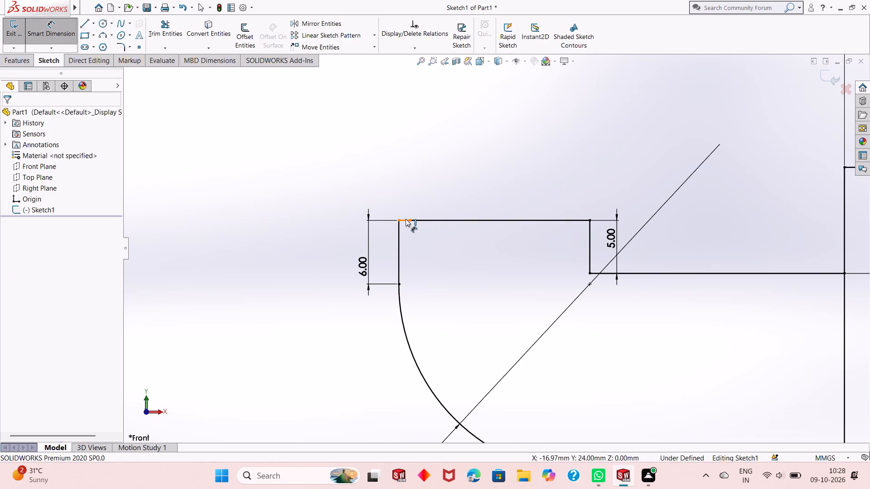
{"action": "left_click", "coordinate": [405, 225]}
{"action": "key", "text": "Return"}
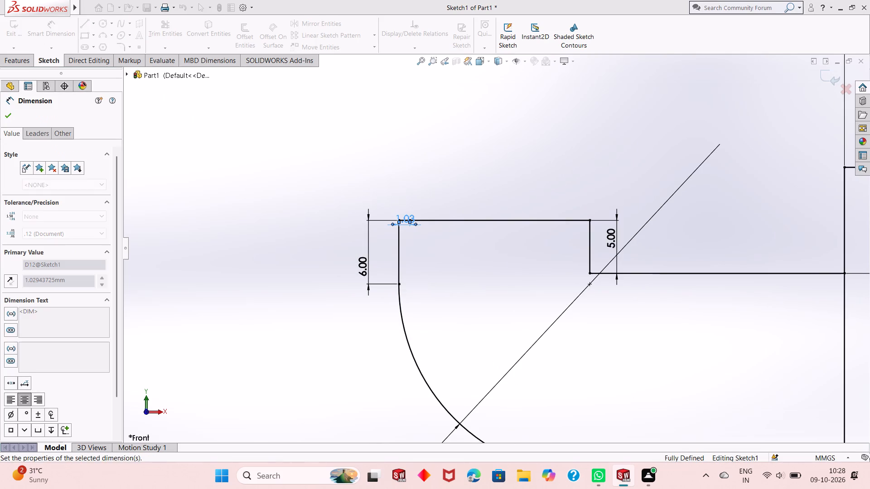
{"action": "key", "text": "Escape"}
{"action": "key", "text": "Escape"}
{"action": "left_click_drag", "start_coordinate": [413, 220], "coordinate": [413, 244]}
{"action": "key", "text": "Escape"}
{"action": "key", "text": "Escape"}
Move the short line's dimension lower, clear of the vertical line's dimension.
{"action": "scroll", "coordinate": [343, 232], "scroll_direction": "down", "scroll_amount": 3}
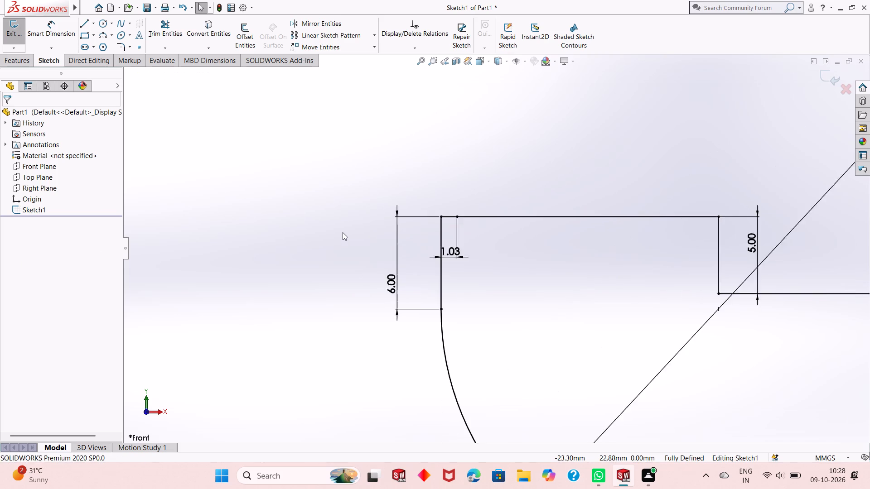
{"action": "scroll", "coordinate": [343, 232], "scroll_direction": "up", "scroll_amount": 9}
{"action": "scroll", "coordinate": [594, 255], "scroll_direction": "up", "scroll_amount": 2}
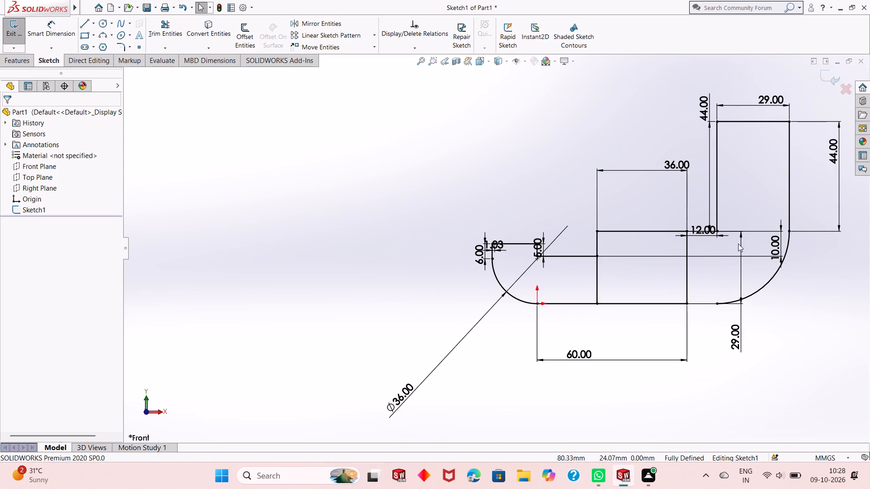
{"action": "scroll", "coordinate": [783, 242], "scroll_direction": "down", "scroll_amount": 2}
{"action": "scroll", "coordinate": [500, 276], "scroll_direction": "up", "scroll_amount": 2}
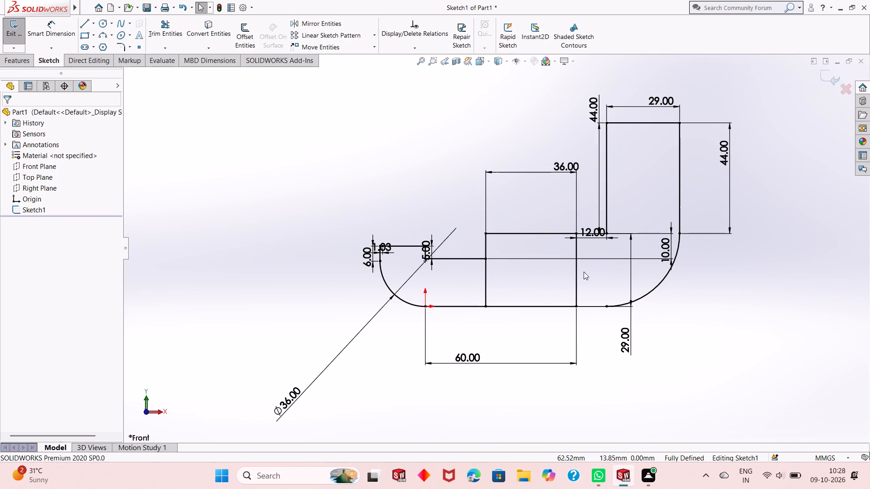
{"action": "left_click_drag", "start_coordinate": [383, 251], "coordinate": [386, 276]}
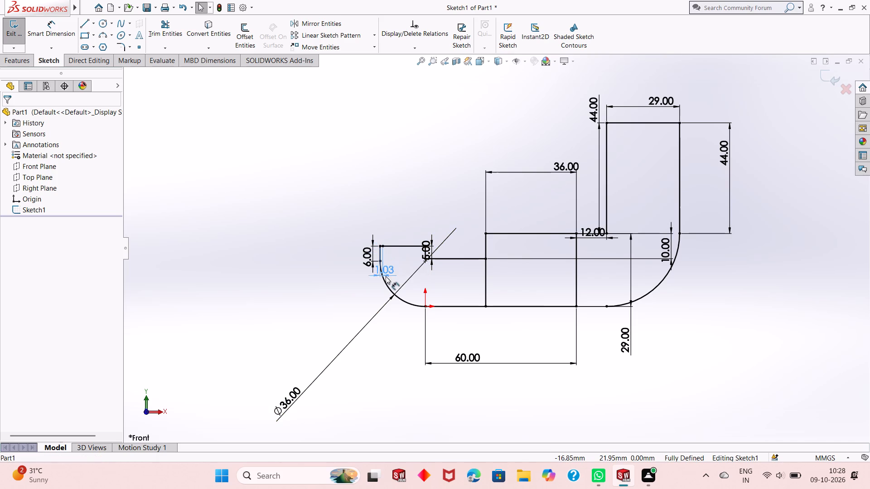
{"action": "left_click_drag", "start_coordinate": [386, 276], "coordinate": [386, 283]}
{"action": "key", "text": "Escape"}
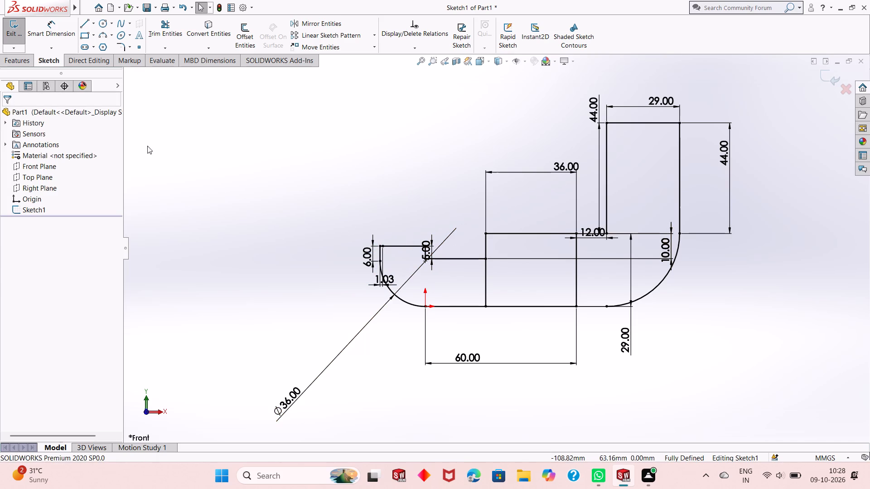
Extrude the rounded-end region 15 mm blind in the reversed direction.
{"action": "left_click", "coordinate": [8, 60]}
{"action": "left_click", "coordinate": [12, 41]}
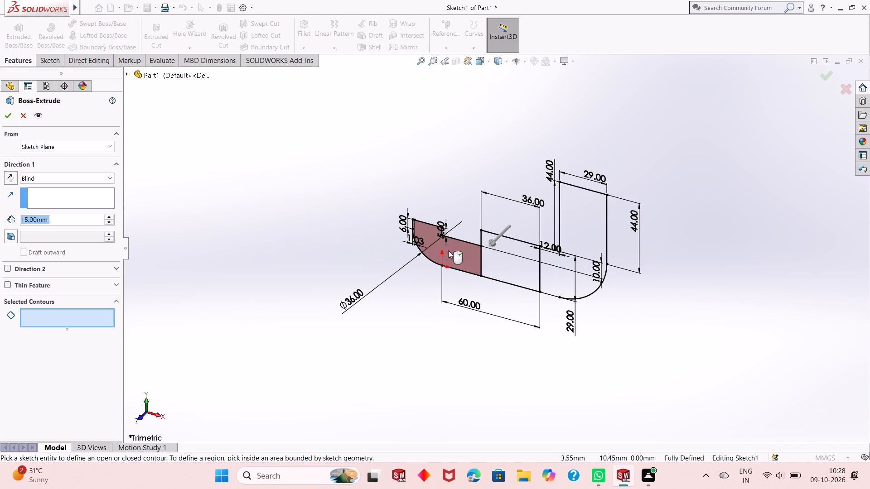
{"action": "left_click", "coordinate": [449, 250]}
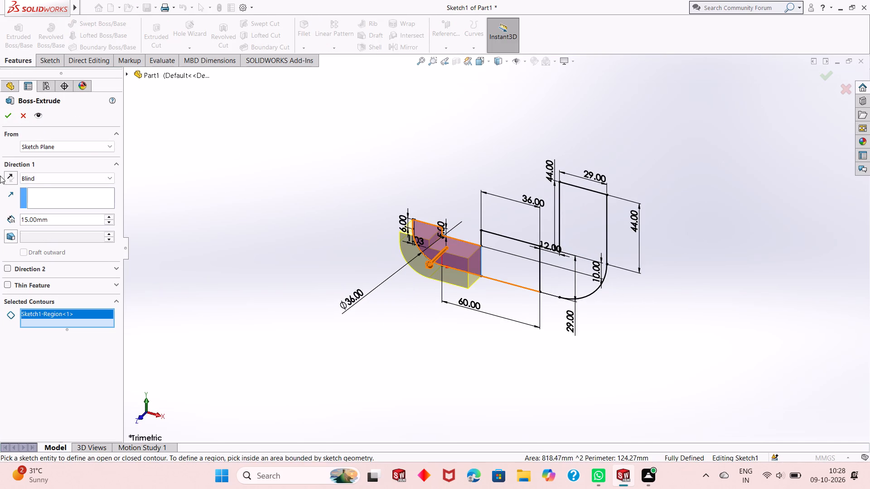
{"action": "left_click", "coordinate": [10, 175]}
{"action": "double_click", "coordinate": [58, 221]}
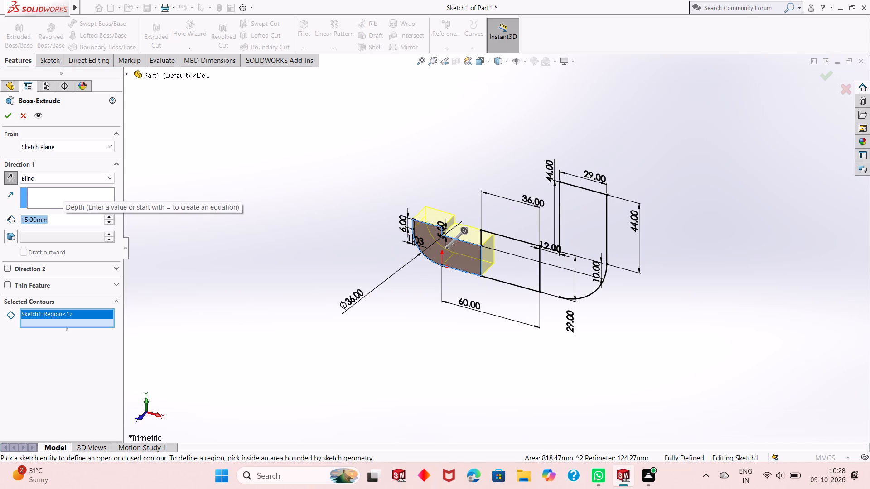
{"action": "key", "text": "Return"}
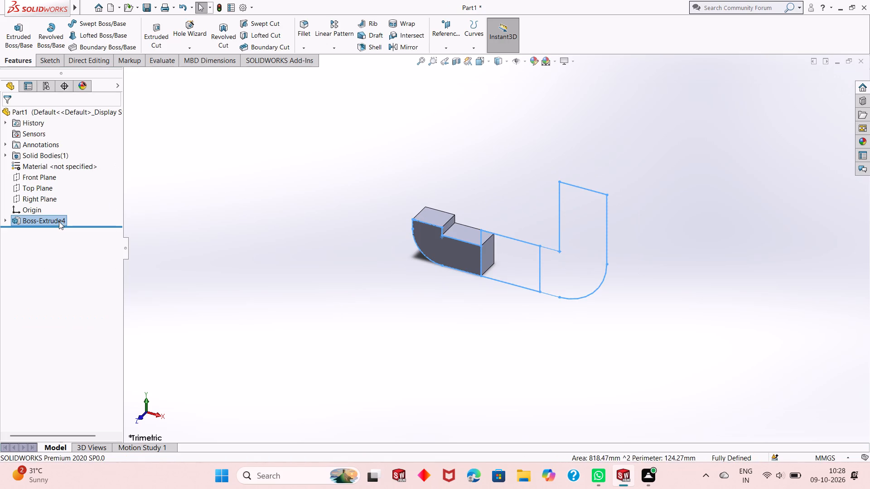
Extrude the rectangular middle region of Sketch1 24 mm blind in the reversed direction, merged with the existing body.
{"action": "left_click", "coordinate": [19, 38]}
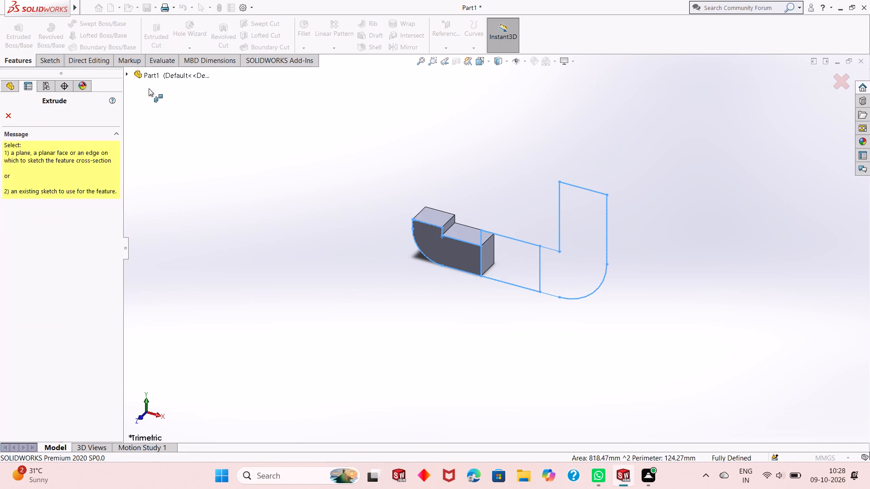
{"action": "left_click", "coordinate": [129, 73]}
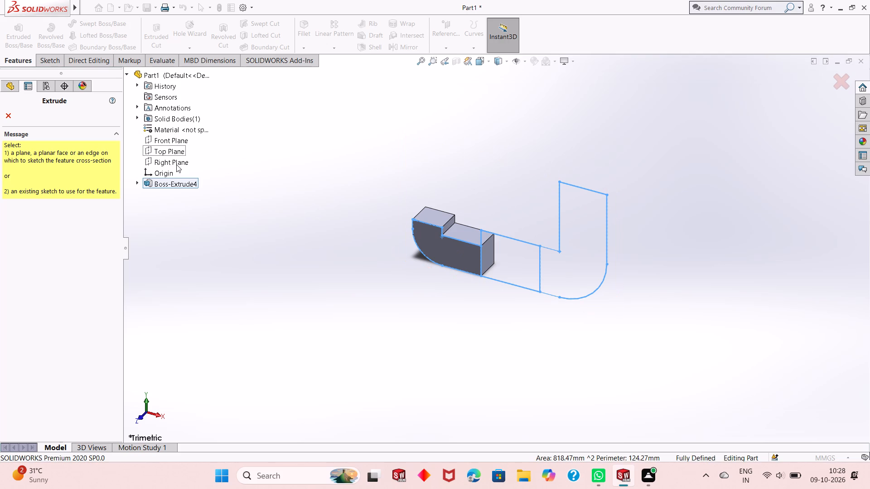
{"action": "left_click", "coordinate": [140, 183]}
{"action": "left_click", "coordinate": [157, 192]}
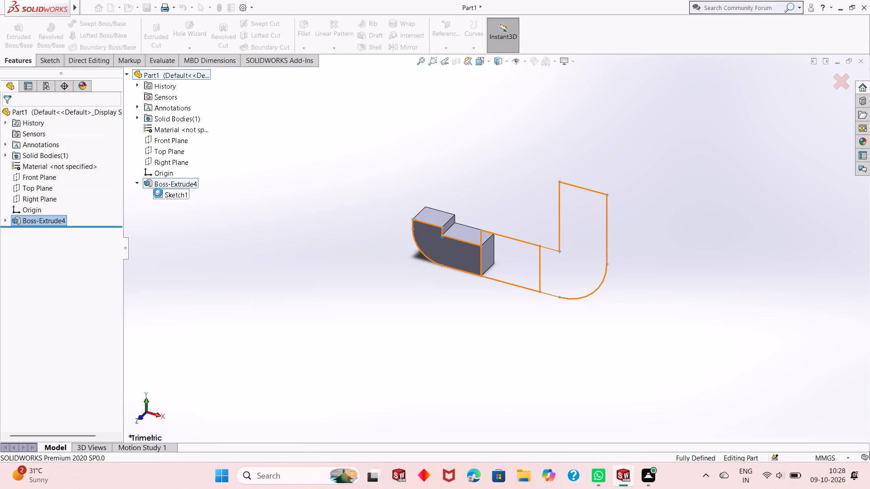
{"action": "left_click", "coordinate": [507, 265]}
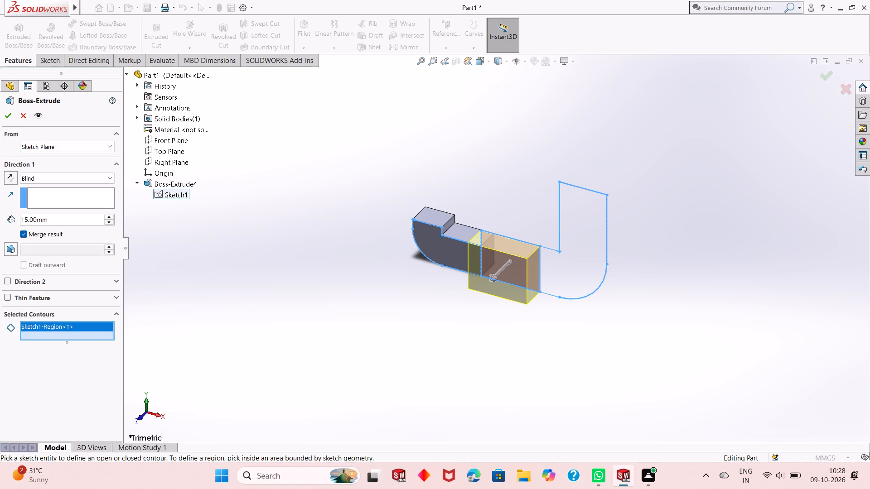
{"action": "double_click", "coordinate": [47, 218]}
{"action": "type", "text": "24"}
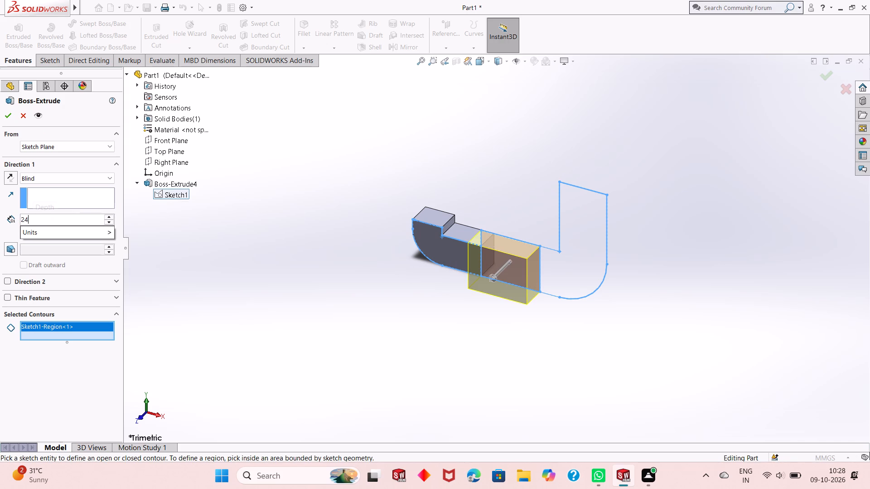
{"action": "key", "text": "Return"}
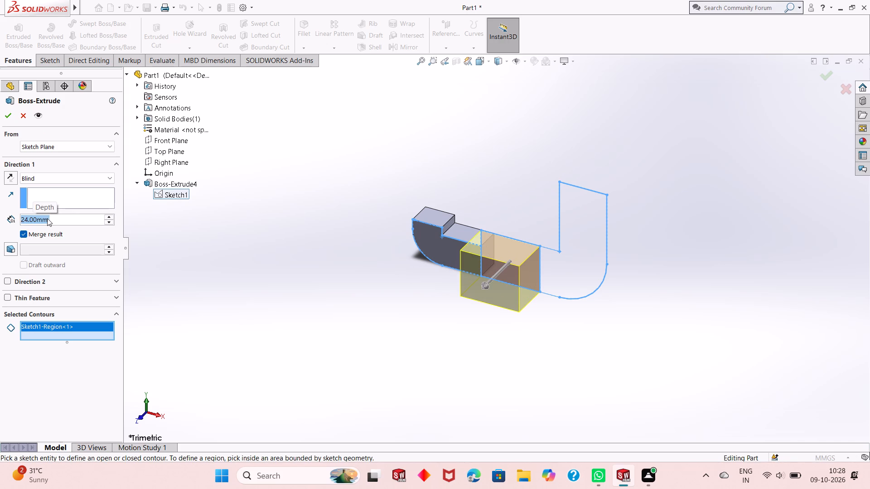
{"action": "left_click", "coordinate": [10, 178]}
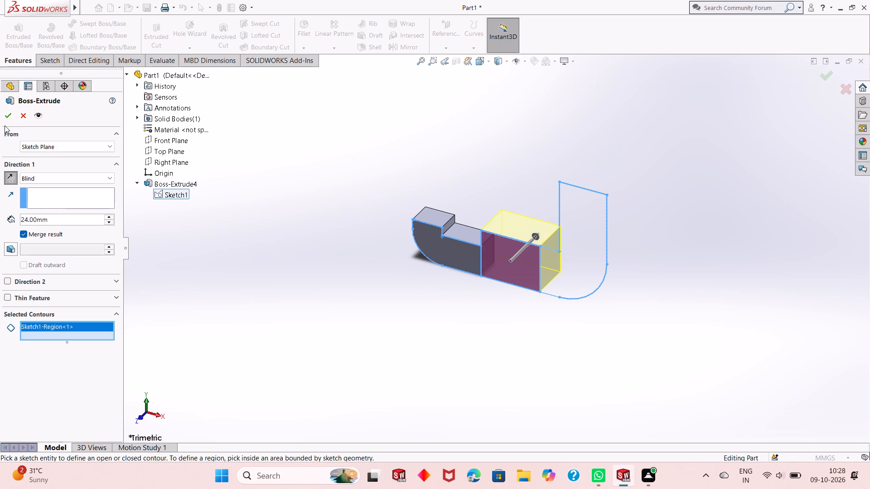
{"action": "left_click", "coordinate": [8, 120]}
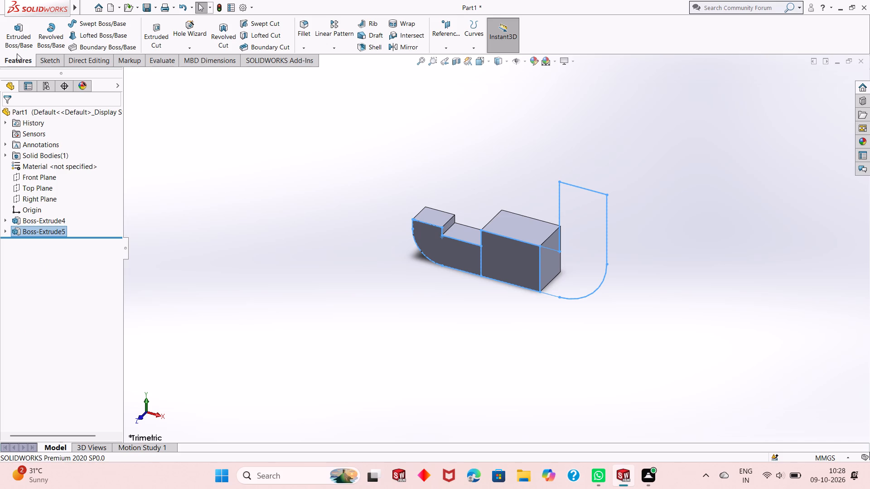
Extrude the tall J-shaped region of Sketch1 15 mm blind in the reversed direction, starting at a reversed 4.5 mm offset.
{"action": "left_click", "coordinate": [15, 39]}
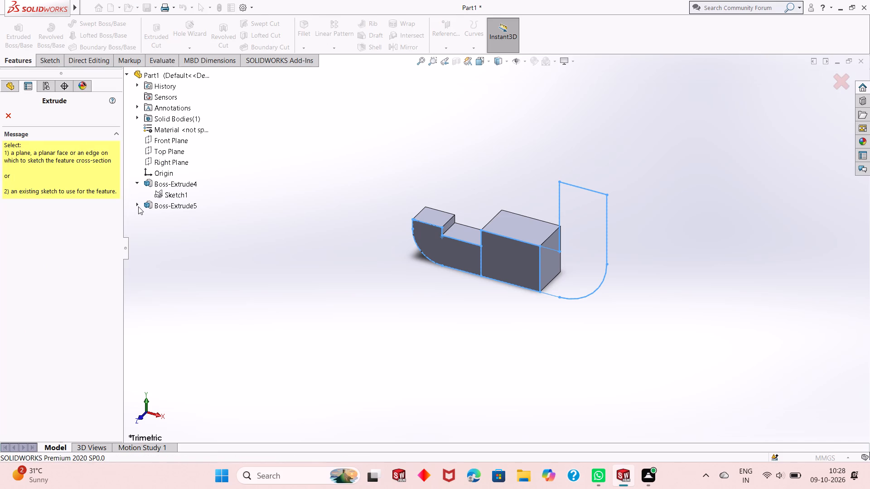
{"action": "left_click", "coordinate": [138, 206]}
{"action": "left_click", "coordinate": [170, 219]}
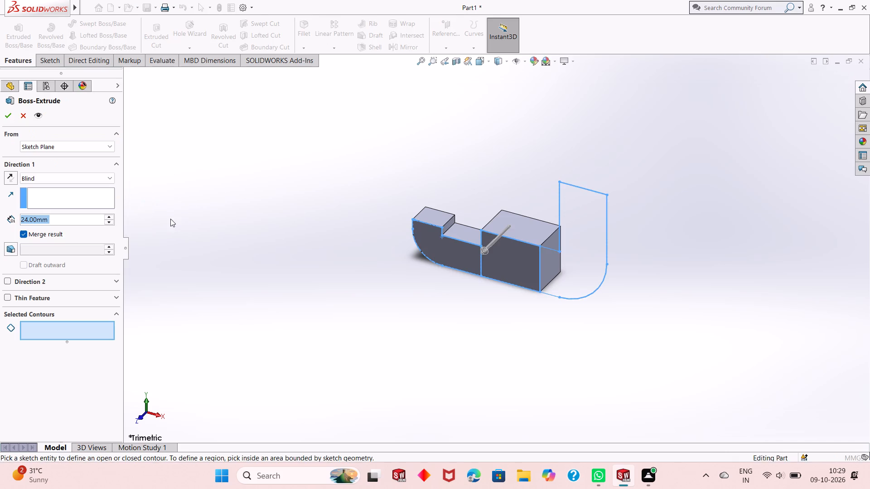
{"action": "left_click", "coordinate": [576, 274]}
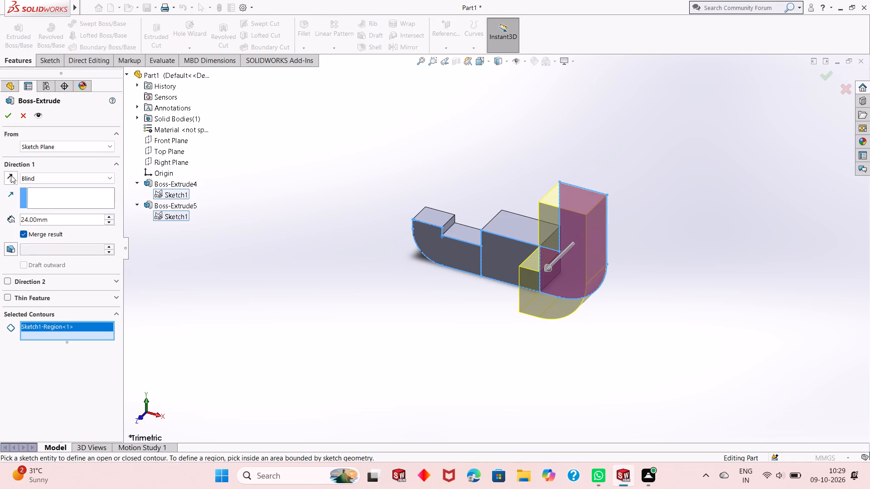
{"action": "left_click", "coordinate": [11, 175]}
{"action": "double_click", "coordinate": [48, 224]}
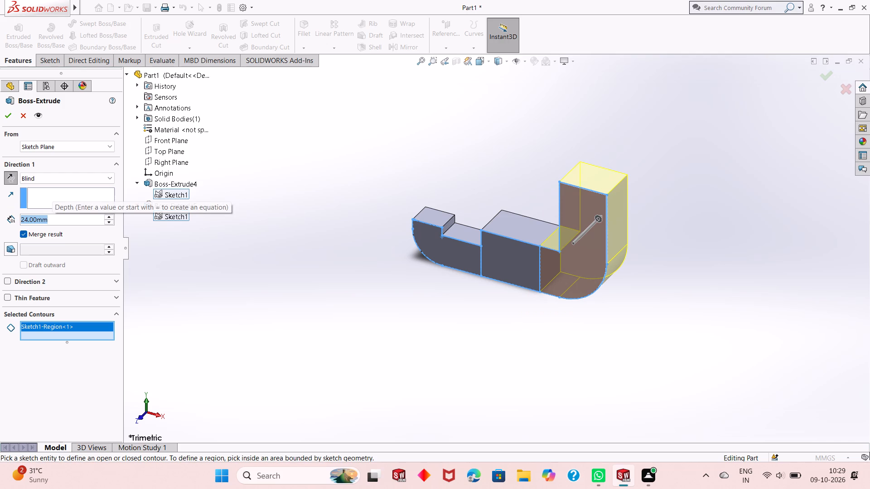
{"action": "type", "text": "15"}
{"action": "key", "text": "Return"}
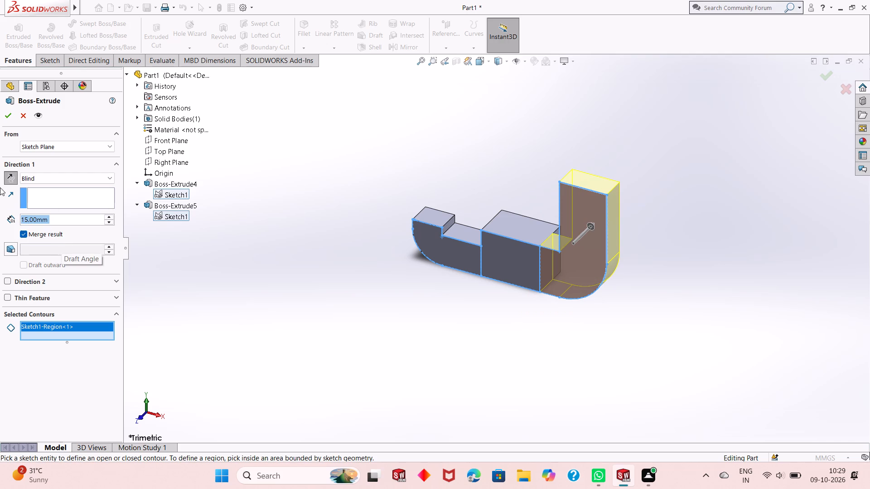
{"action": "left_click", "coordinate": [53, 147]}
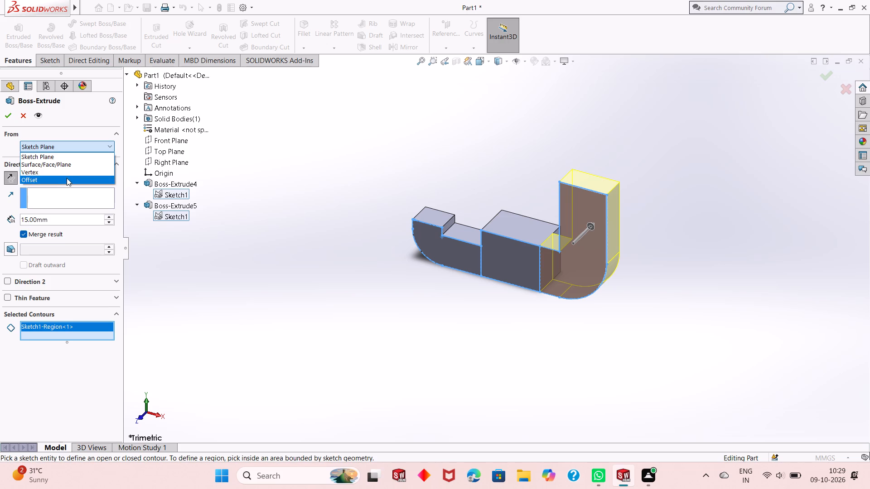
{"action": "left_click", "coordinate": [67, 178]}
{"action": "double_click", "coordinate": [67, 167]}
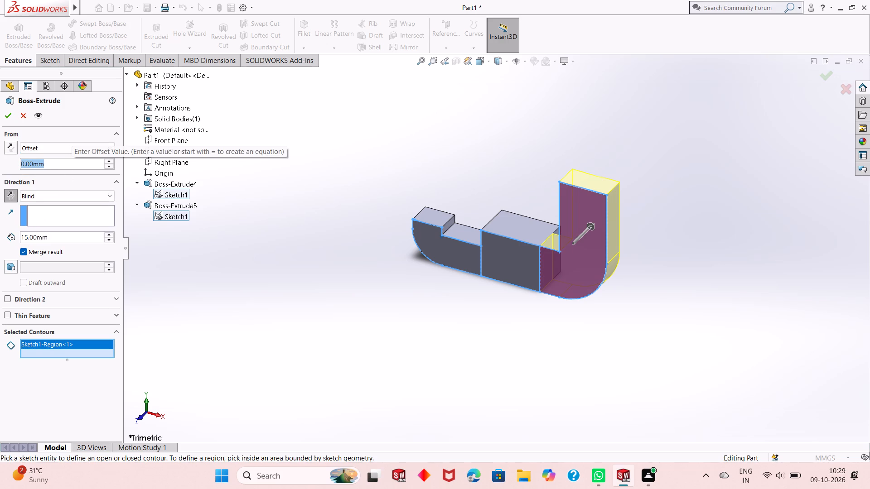
{"action": "type", "text": "4.5"}
{"action": "key", "text": "Return"}
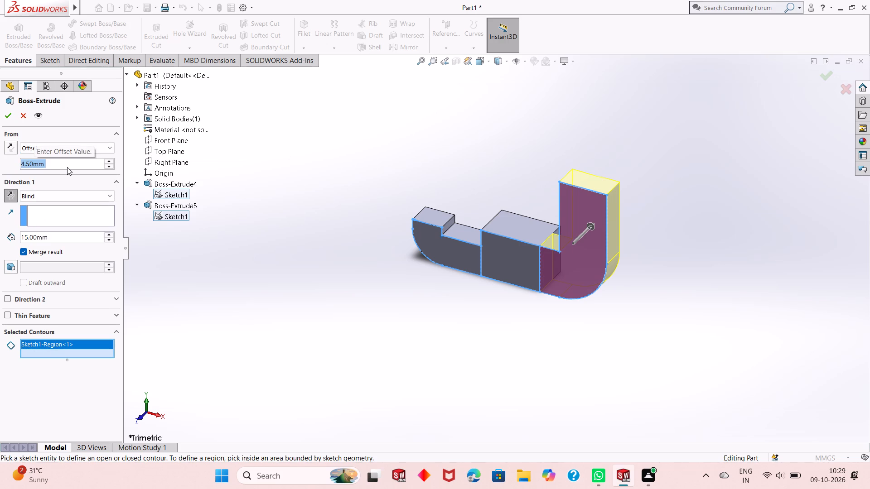
{"action": "left_click", "coordinate": [9, 149]}
{"action": "left_click", "coordinate": [7, 116]}
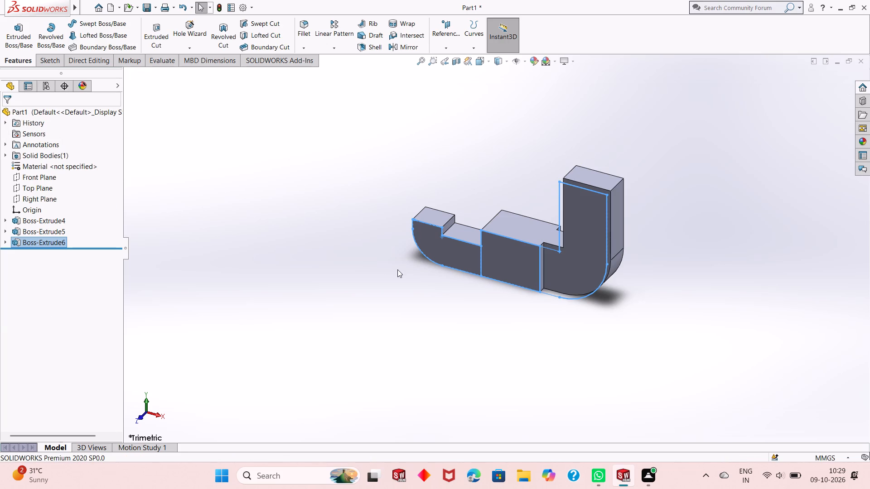
{"action": "left_click", "coordinate": [403, 273]}
Examine the stepped solid from several sides, checking how the three extruded sections line up.
{"action": "middle_click_drag", "start_coordinate": [454, 225], "coordinate": [472, 255]}
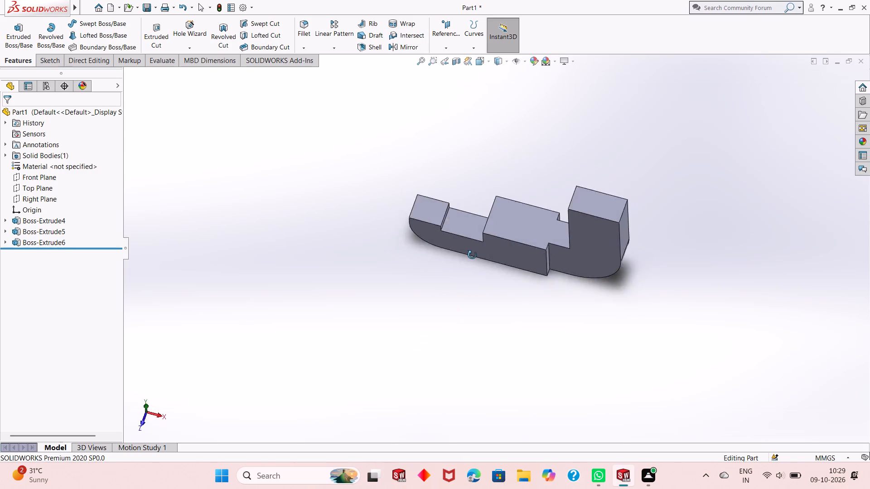
{"action": "middle_click_drag", "start_coordinate": [472, 255], "coordinate": [500, 313]}
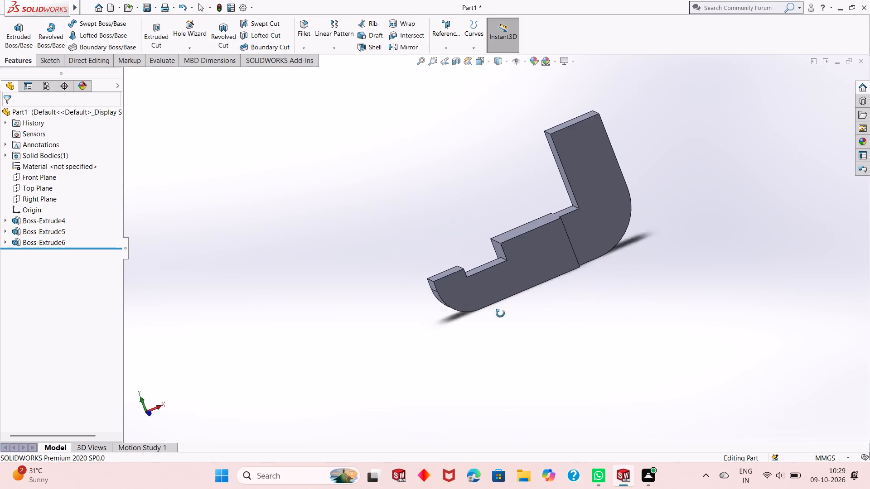
{"action": "middle_click_drag", "start_coordinate": [500, 313], "coordinate": [534, 420]}
{"action": "scroll", "coordinate": [518, 123], "scroll_direction": "down", "scroll_amount": 3}
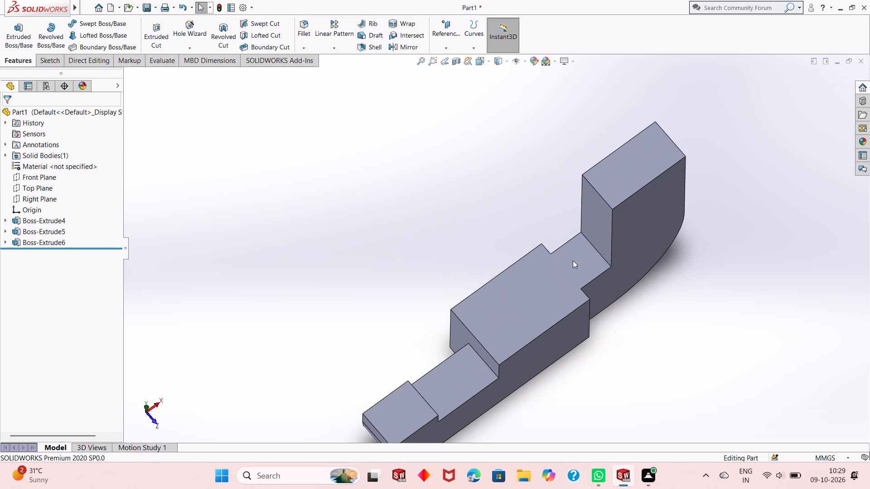
{"action": "middle_click_drag", "start_coordinate": [558, 319], "coordinate": [570, 260]}
{"action": "scroll", "coordinate": [546, 273], "scroll_direction": "up", "scroll_amount": 2}
{"action": "middle_click_drag", "start_coordinate": [584, 320], "coordinate": [642, 249]}
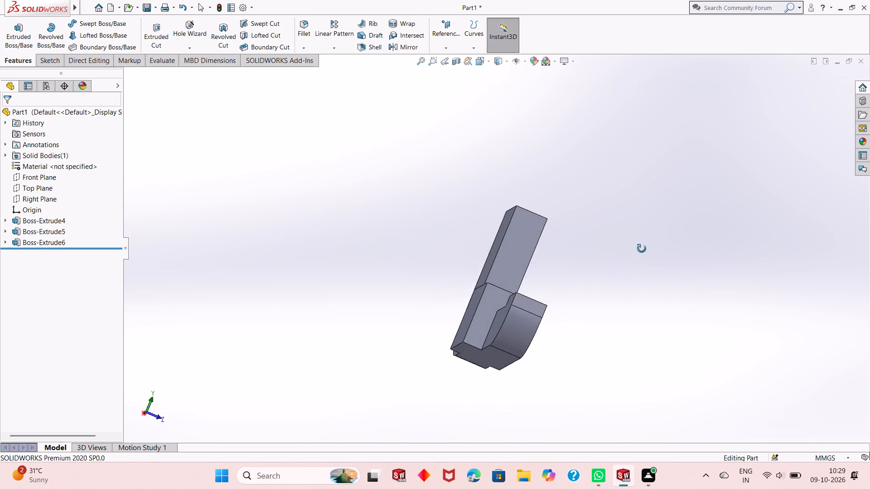
{"action": "middle_click_drag", "start_coordinate": [642, 249], "coordinate": [682, 233]}
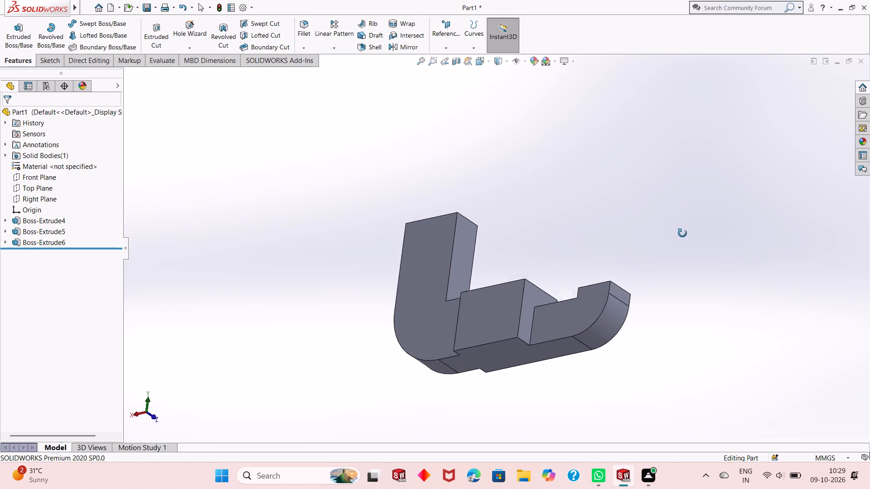
{"action": "middle_click_drag", "start_coordinate": [682, 233], "coordinate": [572, 218]}
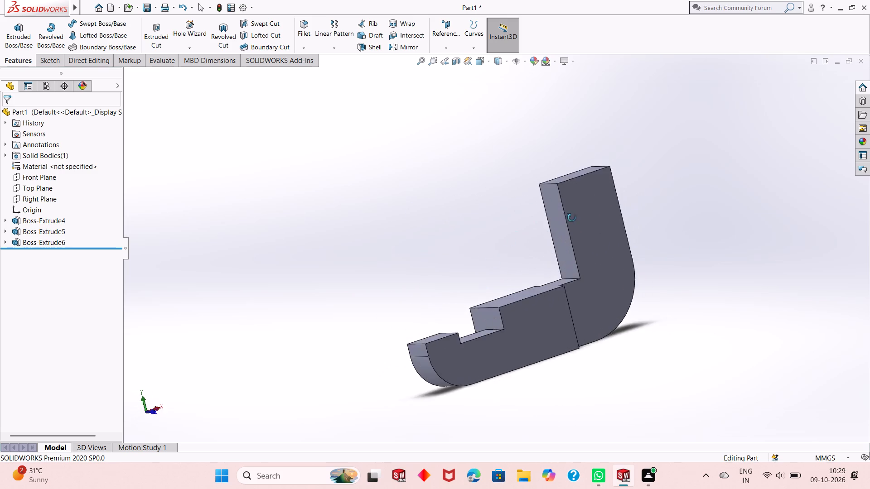
{"action": "middle_click_drag", "start_coordinate": [572, 218], "coordinate": [556, 244]}
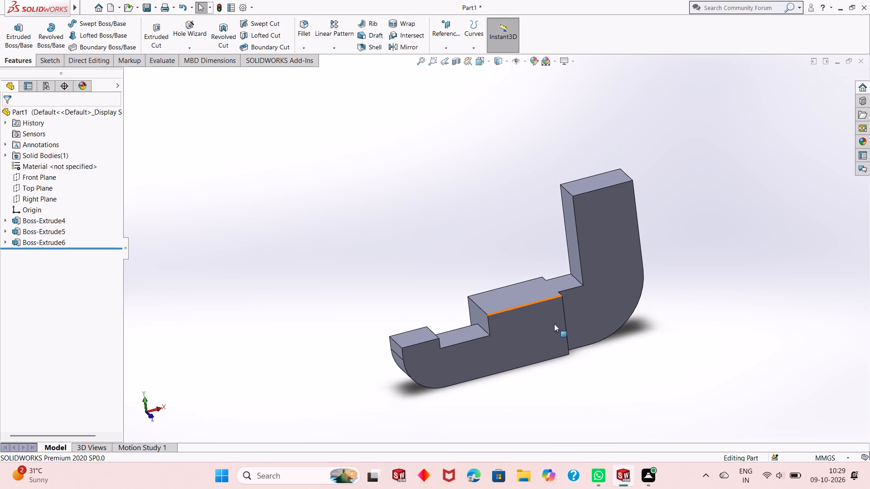
{"action": "scroll", "coordinate": [554, 326], "scroll_direction": "down", "scroll_amount": 3}
{"action": "scroll", "coordinate": [490, 334], "scroll_direction": "up", "scroll_amount": 2}
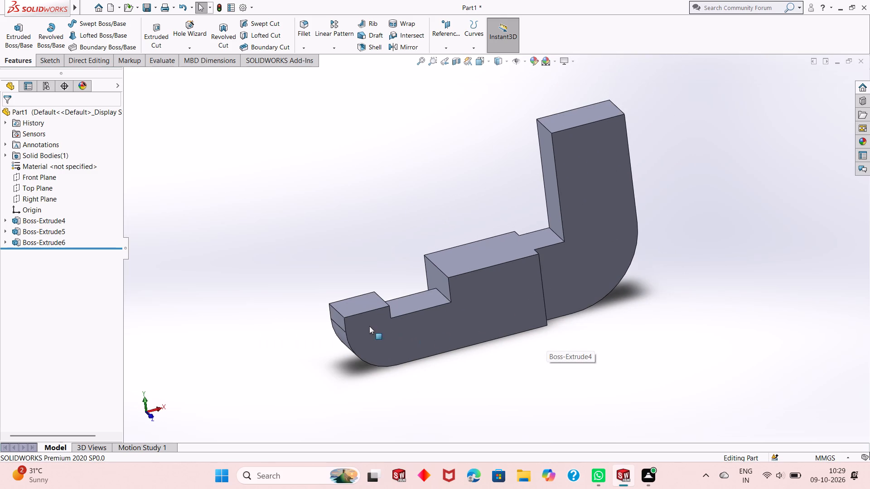
Start a sketch on the small flat end face above the low rounded end and view it face-on.
{"action": "middle_click_drag", "start_coordinate": [373, 325], "coordinate": [449, 266]}
{"action": "left_click", "coordinate": [491, 268]}
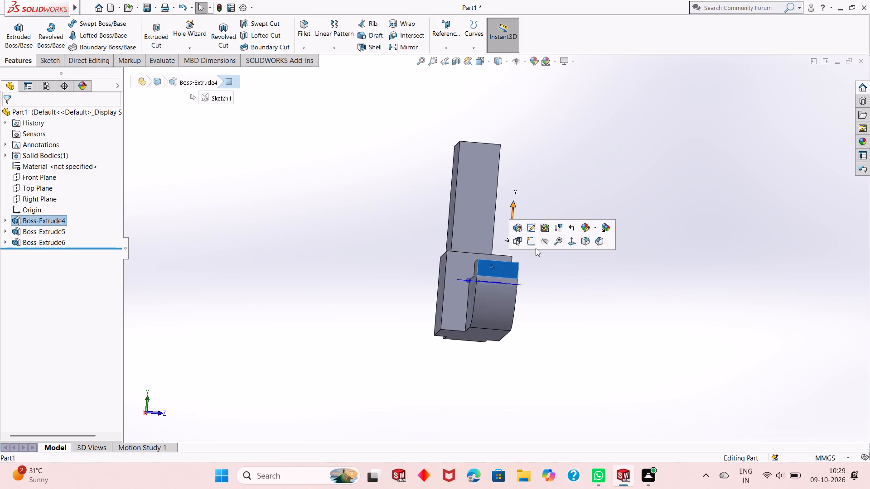
{"action": "left_click", "coordinate": [533, 244]}
{"action": "key", "text": "ctrl+8"}
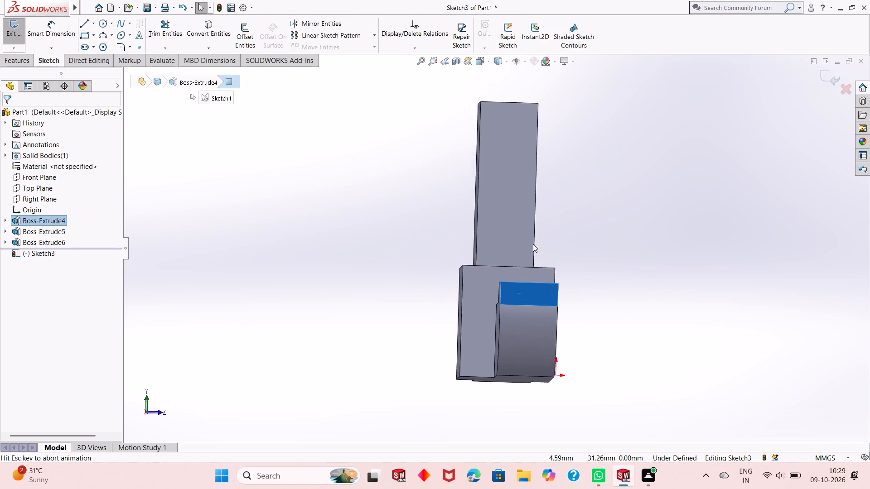
{"action": "key", "text": "Escape"}
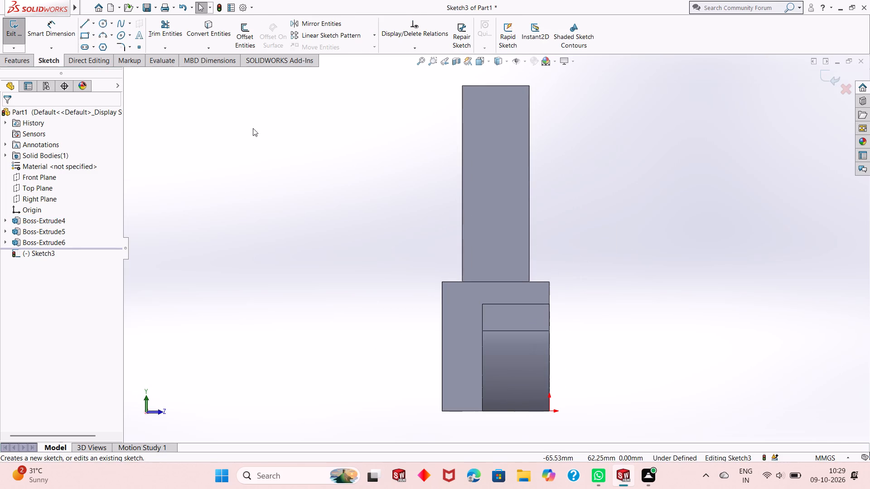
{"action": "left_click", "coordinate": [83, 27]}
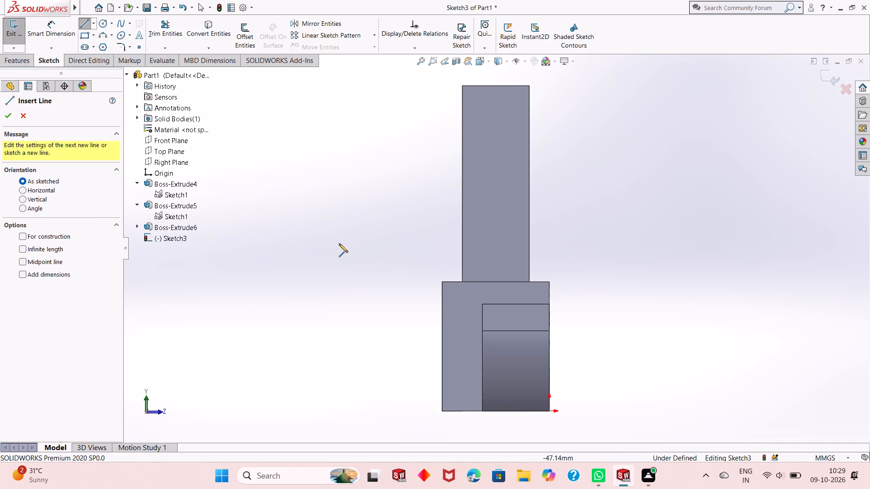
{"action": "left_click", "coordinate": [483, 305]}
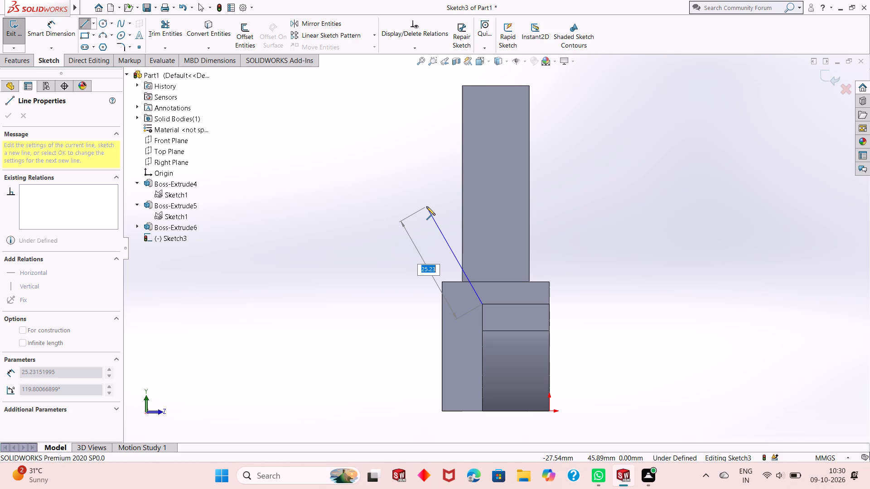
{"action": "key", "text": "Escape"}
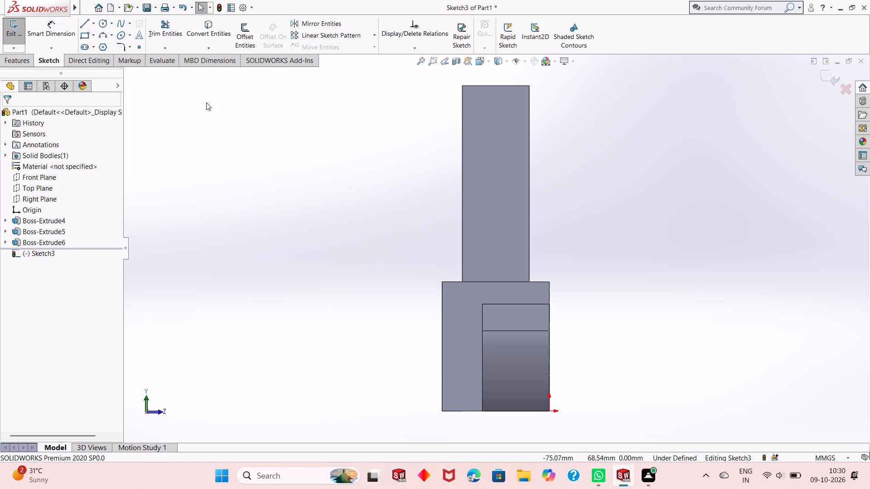
Sketch a slanted line about 30 mm long from the end face's upper corner, rising outward beyond the wide middle block.
{"action": "left_click", "coordinate": [89, 25]}
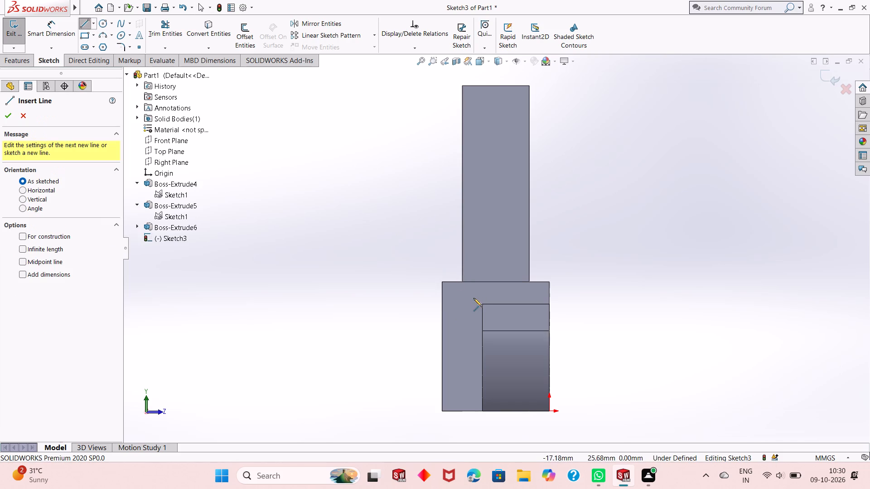
{"action": "left_click", "coordinate": [483, 305]}
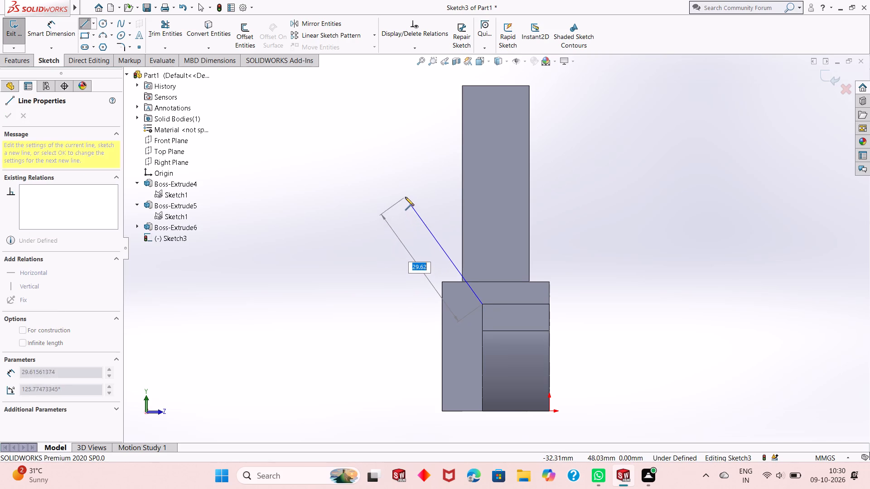
{"action": "left_click", "coordinate": [405, 196]}
{"action": "key", "text": "Escape"}
{"action": "key", "text": "Escape"}
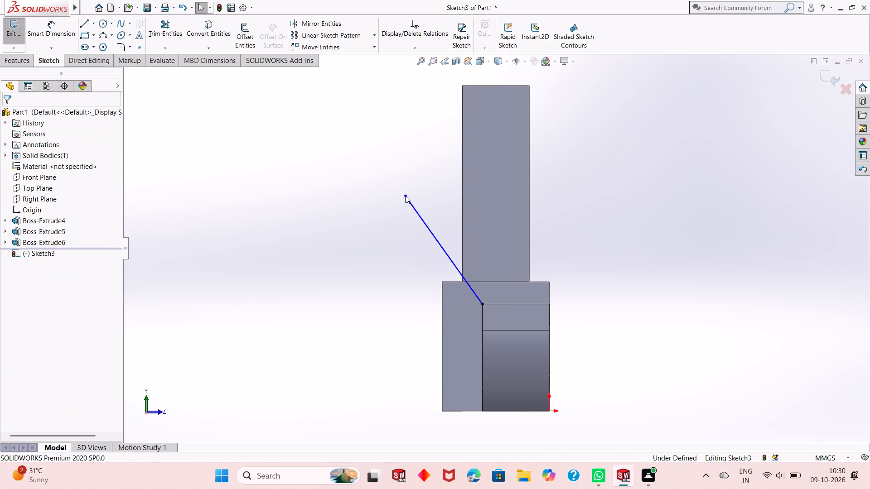
Dimension the horizontal distance between the slanted line's endpoints as 18 mm, placed below the part.
{"action": "left_click", "coordinate": [57, 34]}
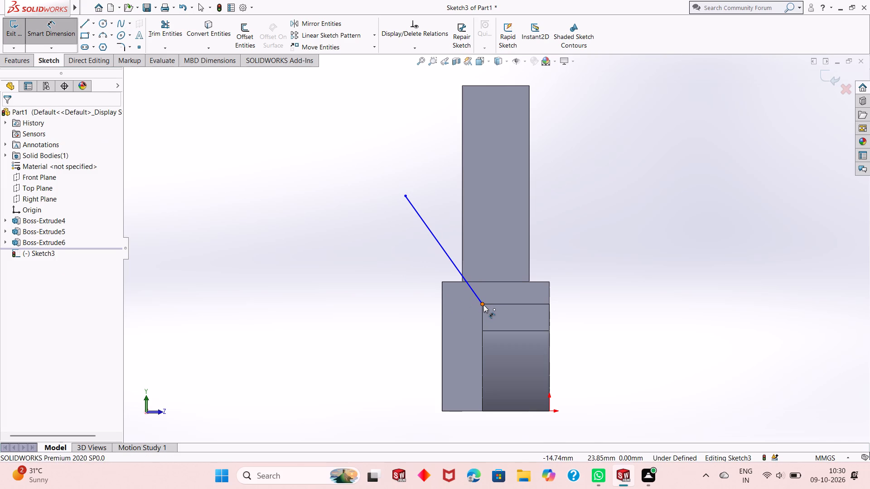
{"action": "left_click", "coordinate": [483, 305]}
{"action": "left_click", "coordinate": [405, 197]}
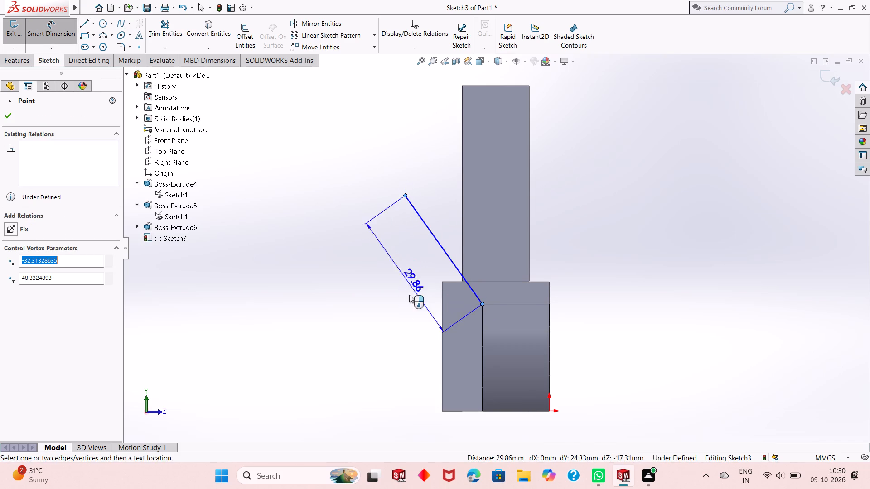
{"action": "left_click", "coordinate": [443, 426]}
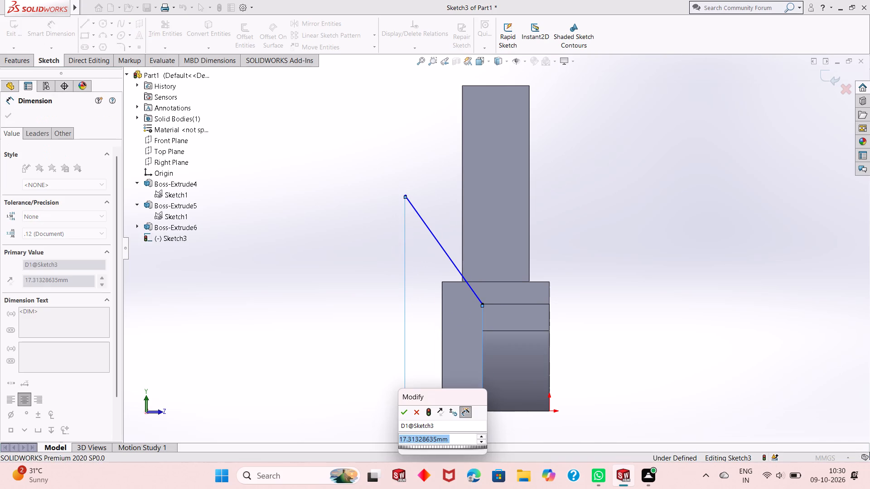
{"action": "type", "text": "18"}
{"action": "key", "text": "Return"}
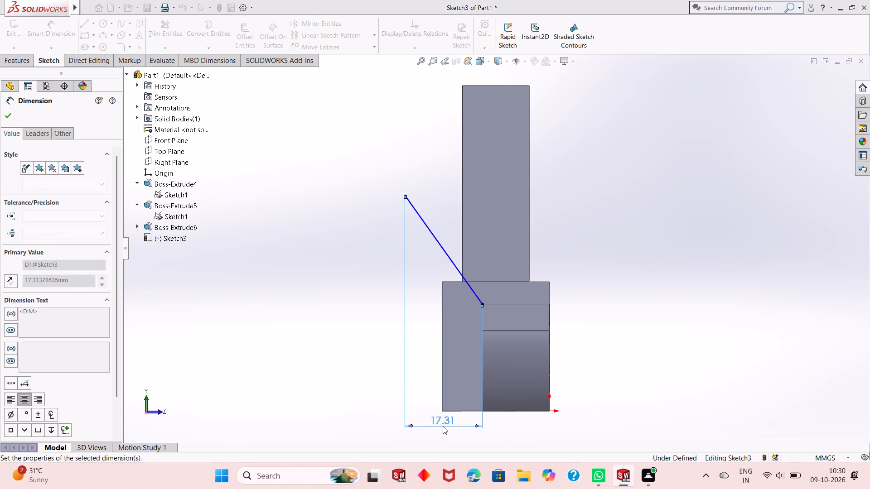
Dimension the slanted line's upper endpoint 46 mm vertically above the origin and finish dimensioning.
{"action": "left_click", "coordinate": [404, 195]}
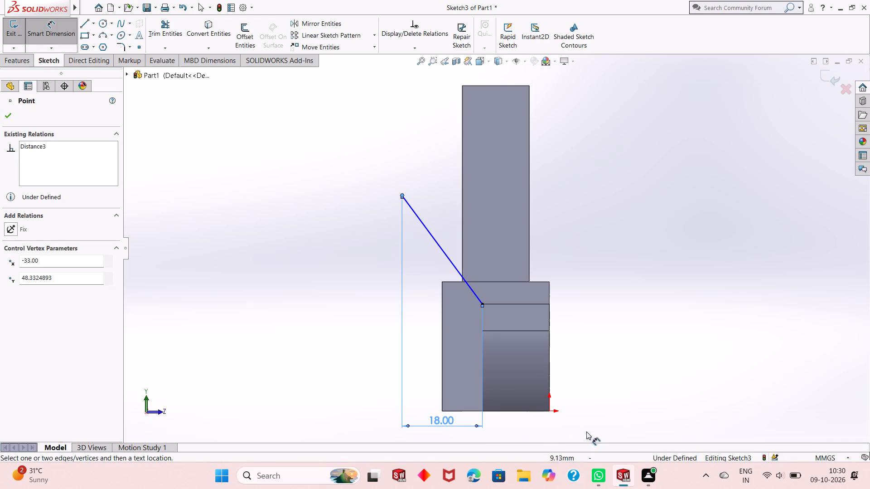
{"action": "left_click", "coordinate": [551, 413]}
{"action": "left_click", "coordinate": [307, 369]}
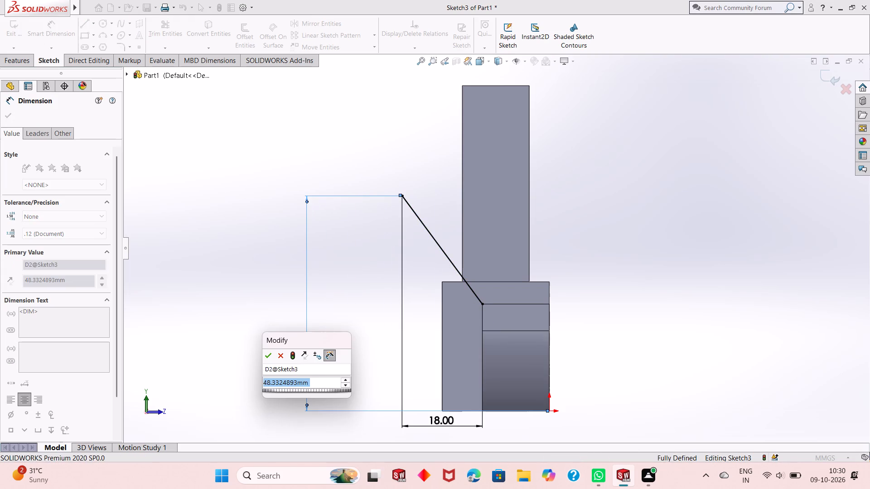
{"action": "type", "text": "46"}
{"action": "key", "text": "Return"}
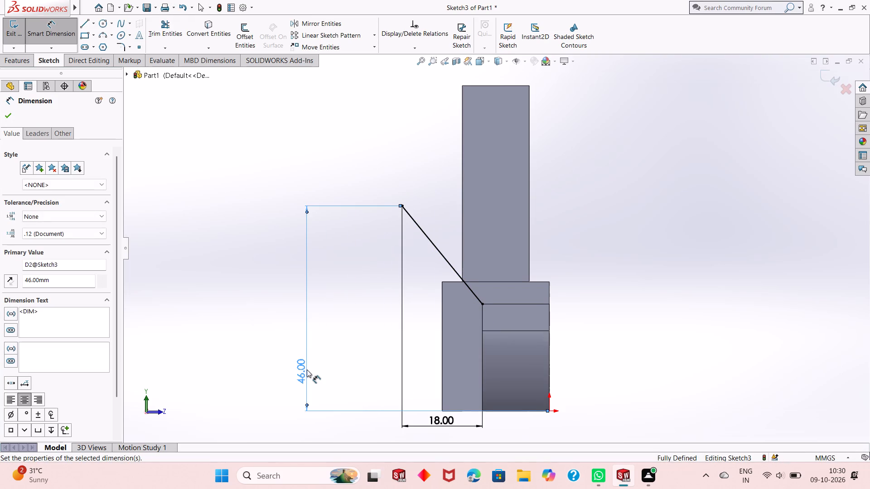
{"action": "right_click", "coordinate": [345, 324]}
{"action": "left_click", "coordinate": [368, 355]}
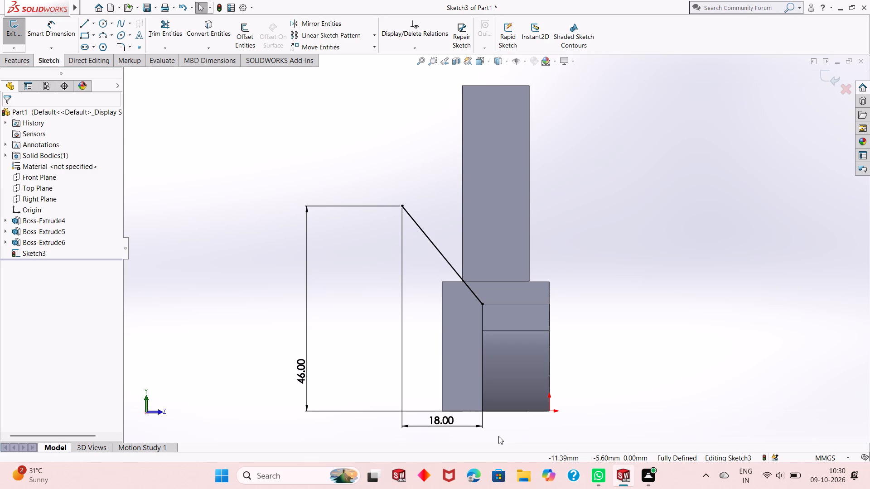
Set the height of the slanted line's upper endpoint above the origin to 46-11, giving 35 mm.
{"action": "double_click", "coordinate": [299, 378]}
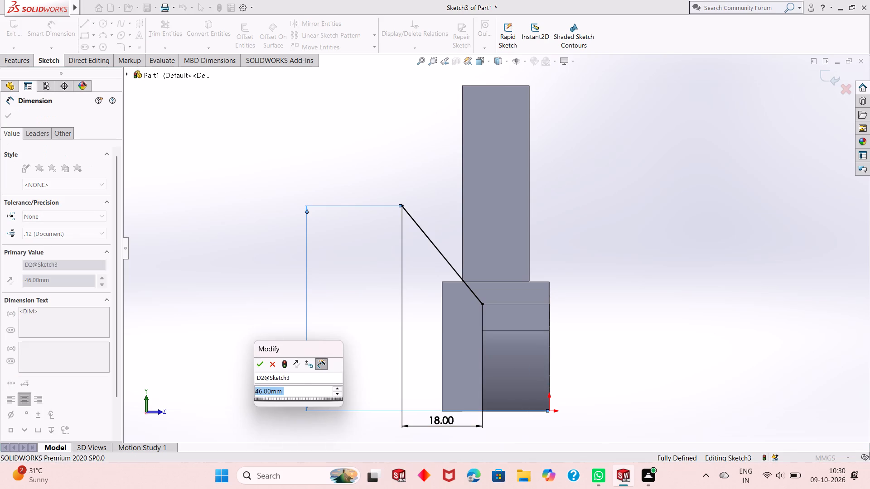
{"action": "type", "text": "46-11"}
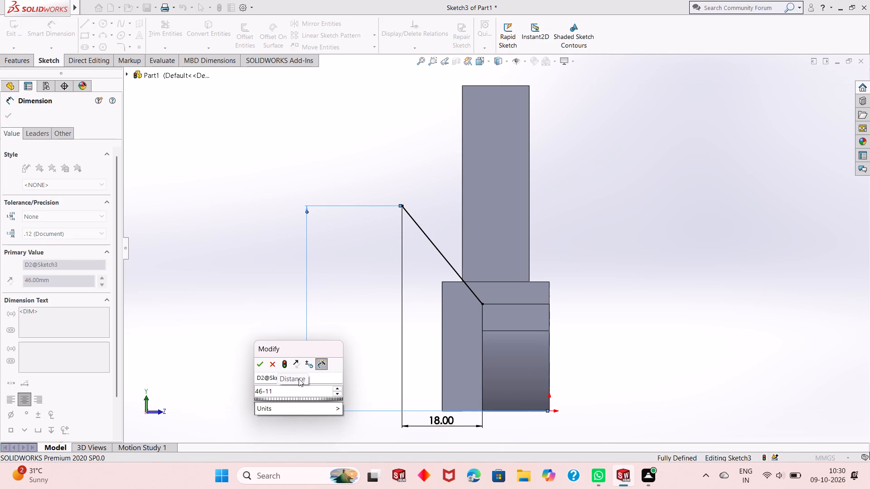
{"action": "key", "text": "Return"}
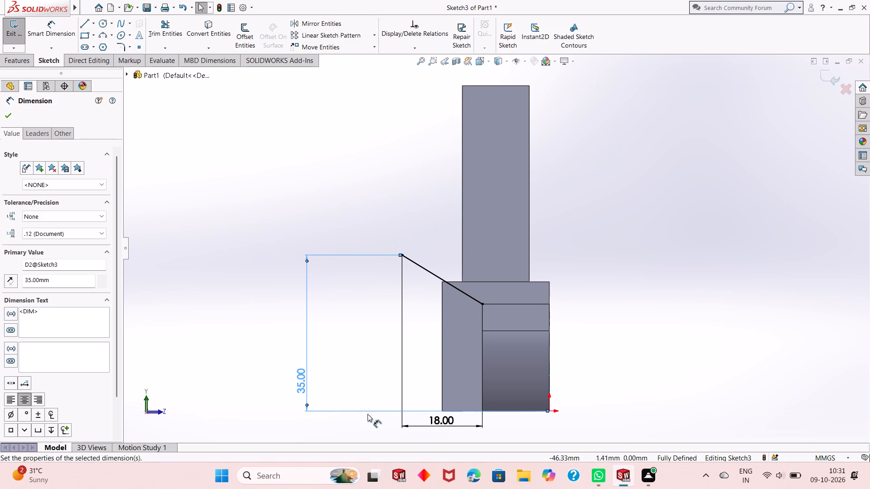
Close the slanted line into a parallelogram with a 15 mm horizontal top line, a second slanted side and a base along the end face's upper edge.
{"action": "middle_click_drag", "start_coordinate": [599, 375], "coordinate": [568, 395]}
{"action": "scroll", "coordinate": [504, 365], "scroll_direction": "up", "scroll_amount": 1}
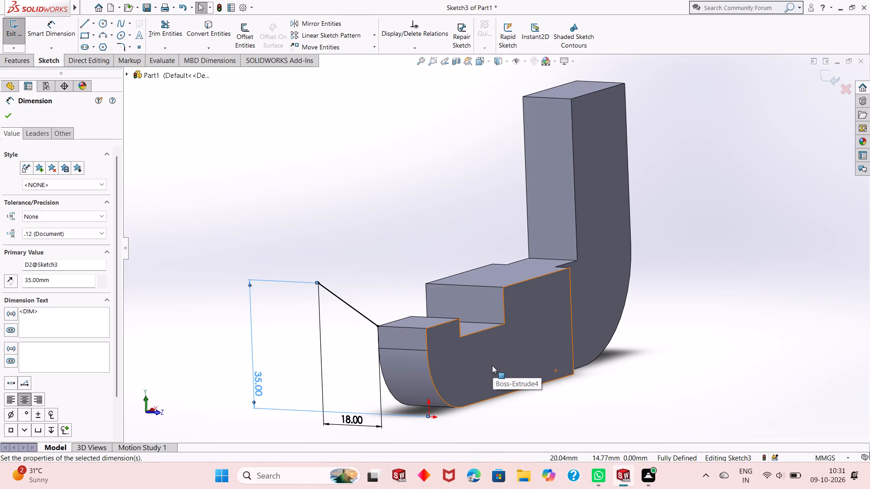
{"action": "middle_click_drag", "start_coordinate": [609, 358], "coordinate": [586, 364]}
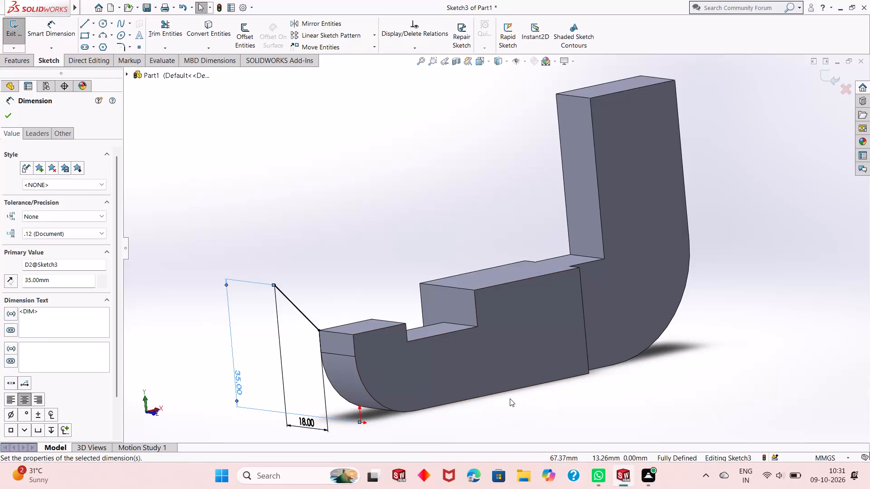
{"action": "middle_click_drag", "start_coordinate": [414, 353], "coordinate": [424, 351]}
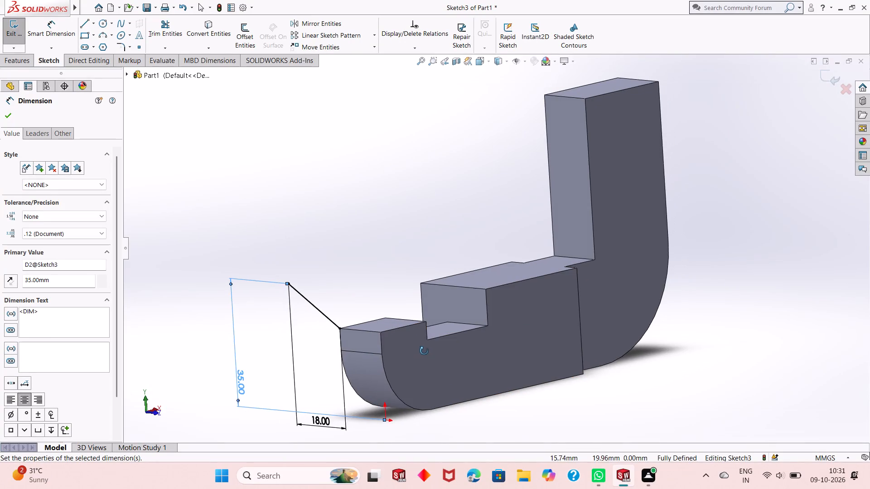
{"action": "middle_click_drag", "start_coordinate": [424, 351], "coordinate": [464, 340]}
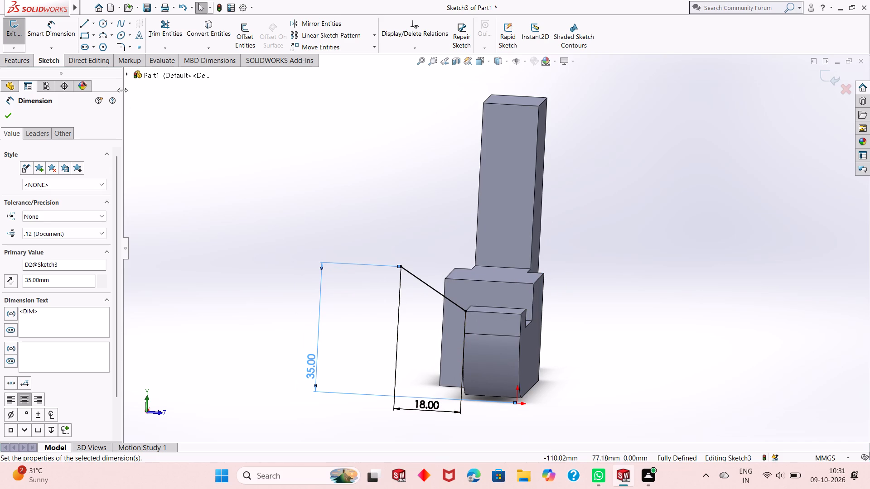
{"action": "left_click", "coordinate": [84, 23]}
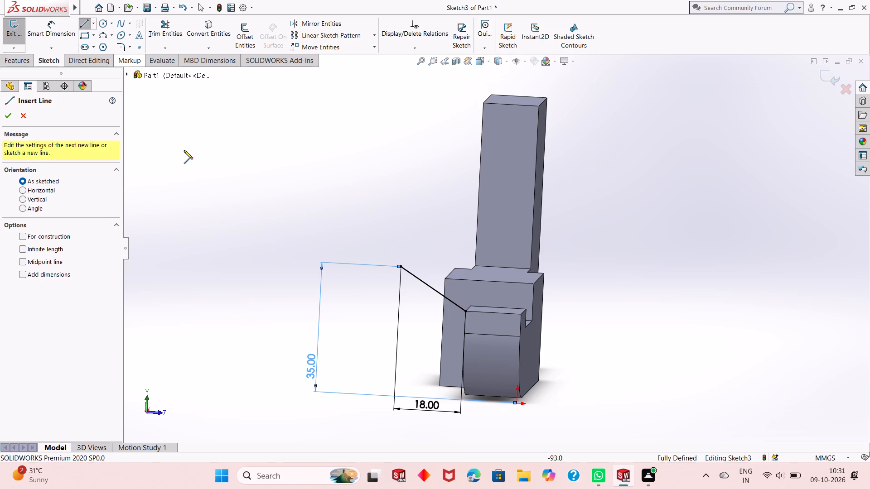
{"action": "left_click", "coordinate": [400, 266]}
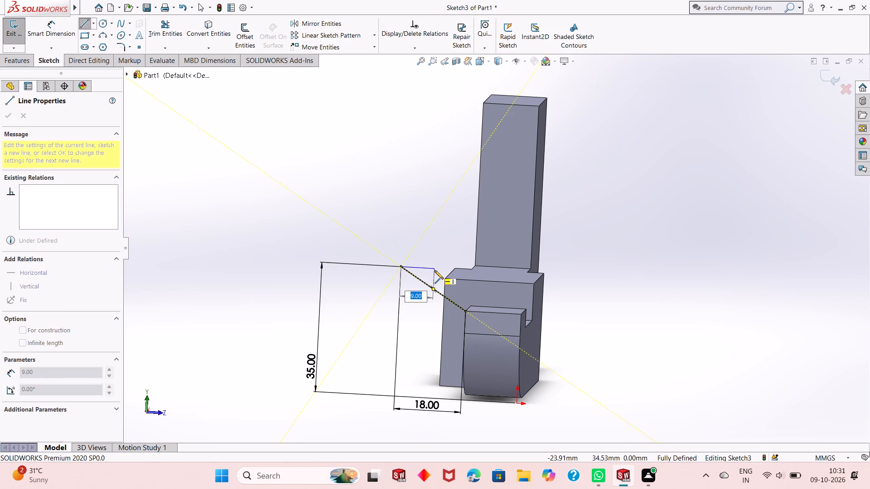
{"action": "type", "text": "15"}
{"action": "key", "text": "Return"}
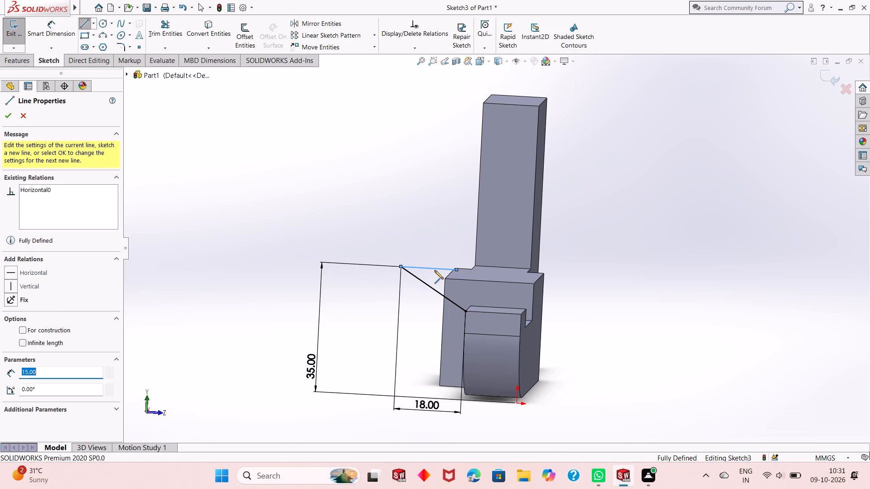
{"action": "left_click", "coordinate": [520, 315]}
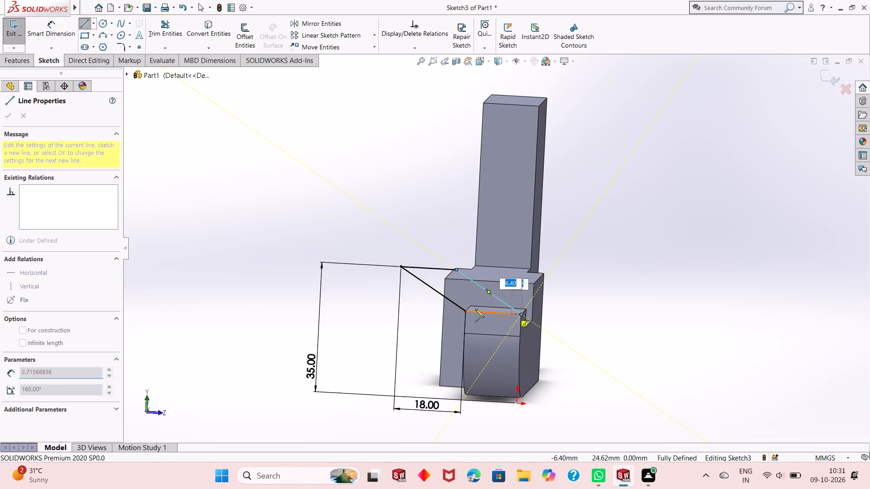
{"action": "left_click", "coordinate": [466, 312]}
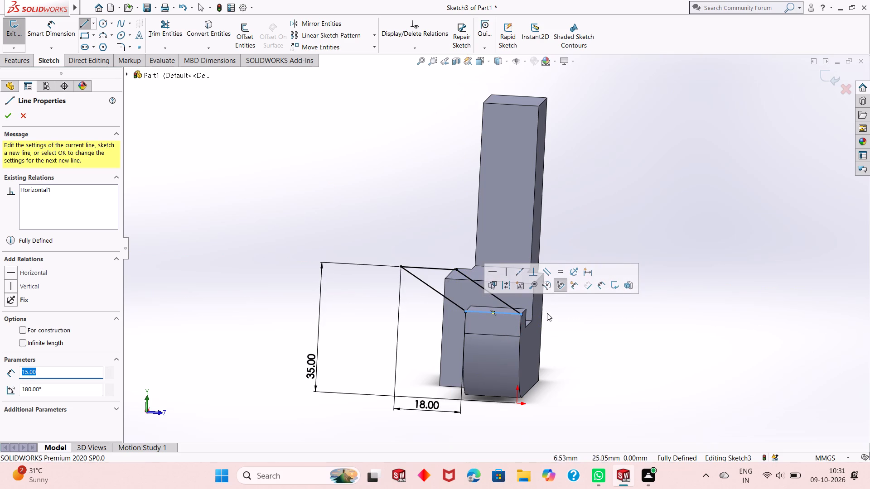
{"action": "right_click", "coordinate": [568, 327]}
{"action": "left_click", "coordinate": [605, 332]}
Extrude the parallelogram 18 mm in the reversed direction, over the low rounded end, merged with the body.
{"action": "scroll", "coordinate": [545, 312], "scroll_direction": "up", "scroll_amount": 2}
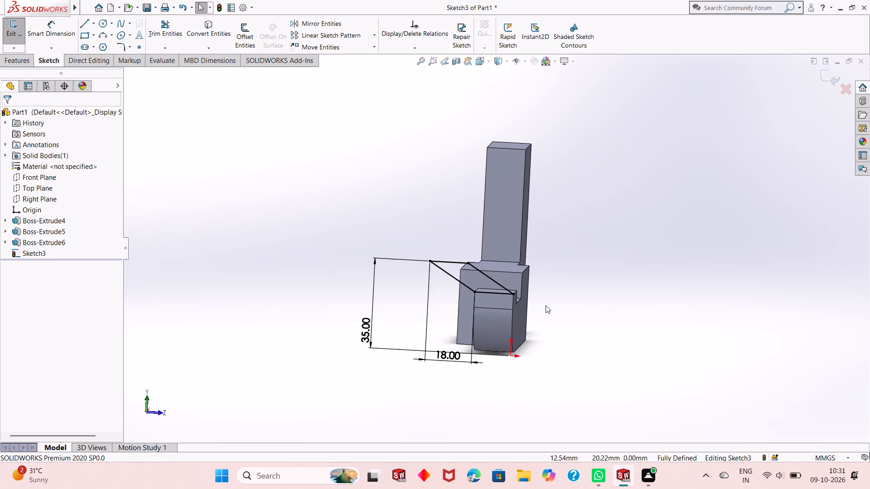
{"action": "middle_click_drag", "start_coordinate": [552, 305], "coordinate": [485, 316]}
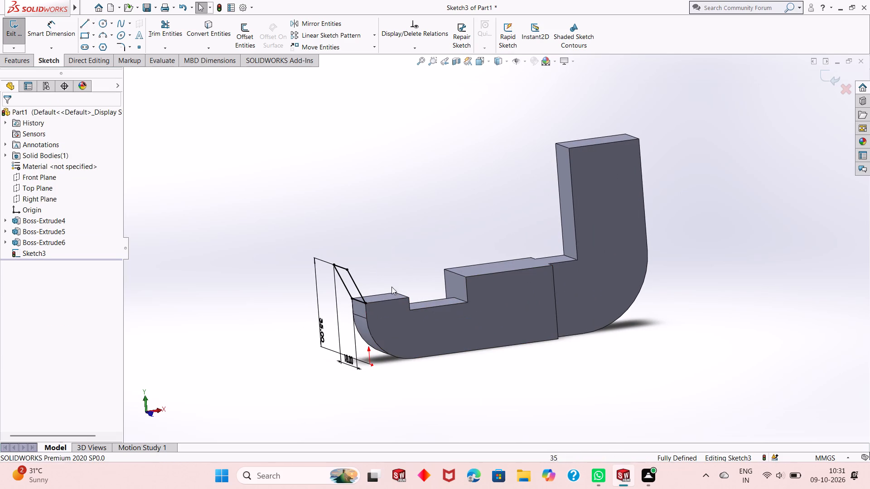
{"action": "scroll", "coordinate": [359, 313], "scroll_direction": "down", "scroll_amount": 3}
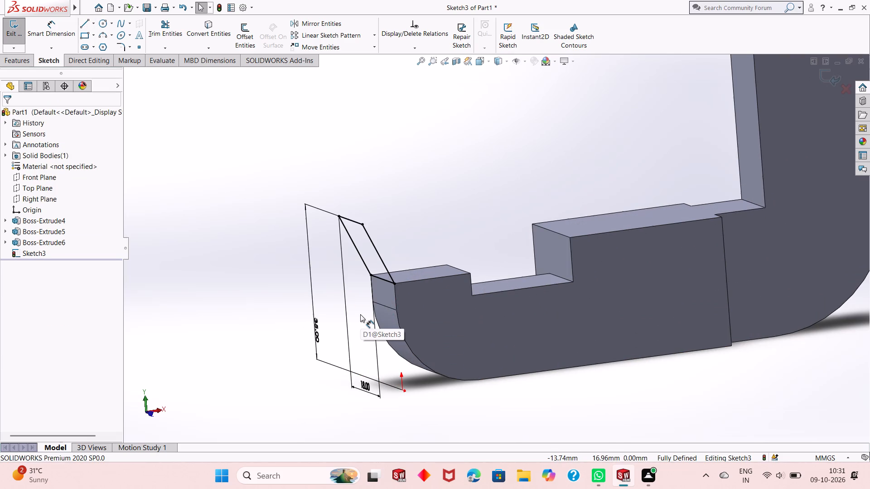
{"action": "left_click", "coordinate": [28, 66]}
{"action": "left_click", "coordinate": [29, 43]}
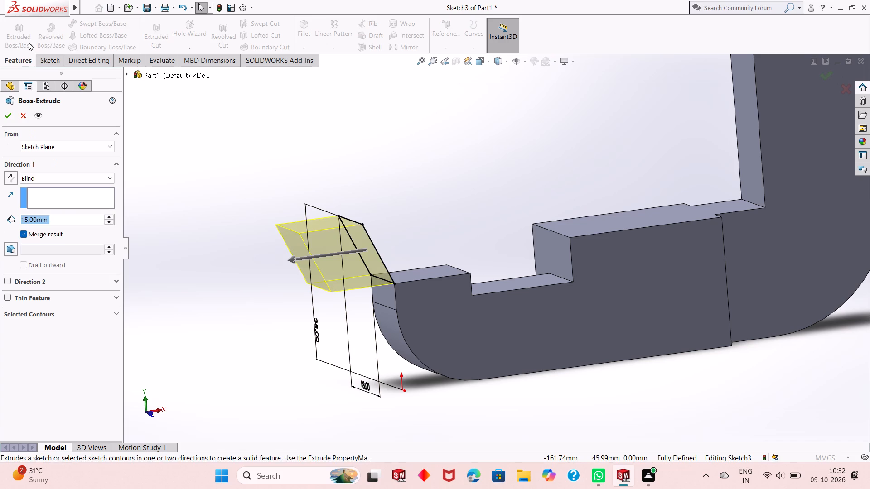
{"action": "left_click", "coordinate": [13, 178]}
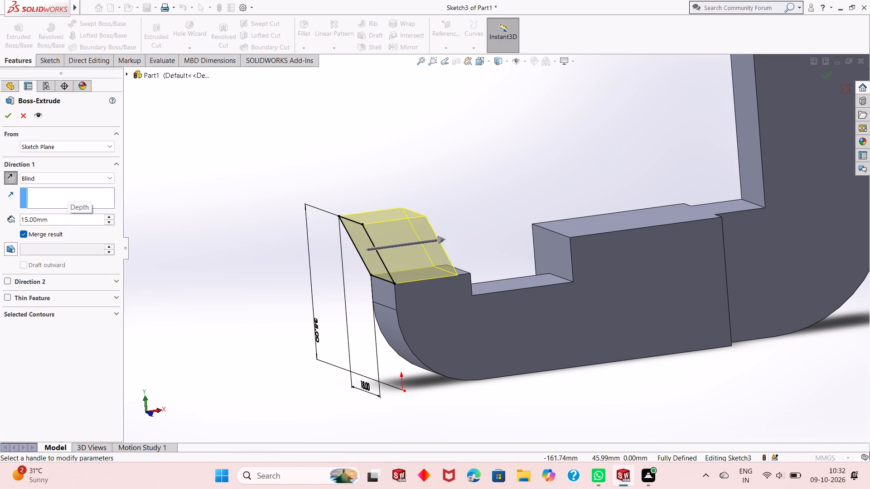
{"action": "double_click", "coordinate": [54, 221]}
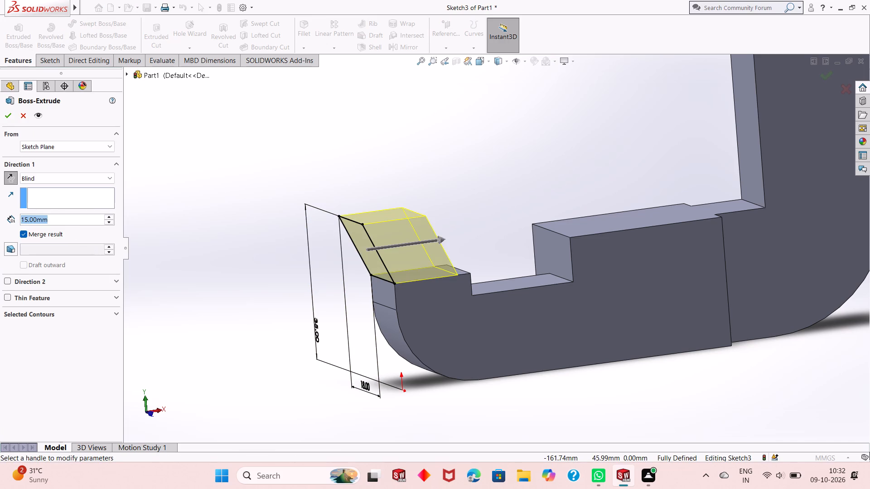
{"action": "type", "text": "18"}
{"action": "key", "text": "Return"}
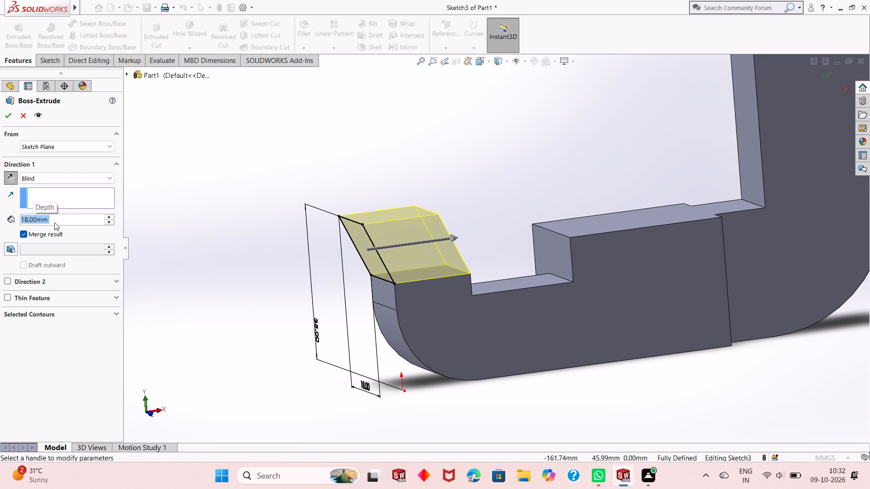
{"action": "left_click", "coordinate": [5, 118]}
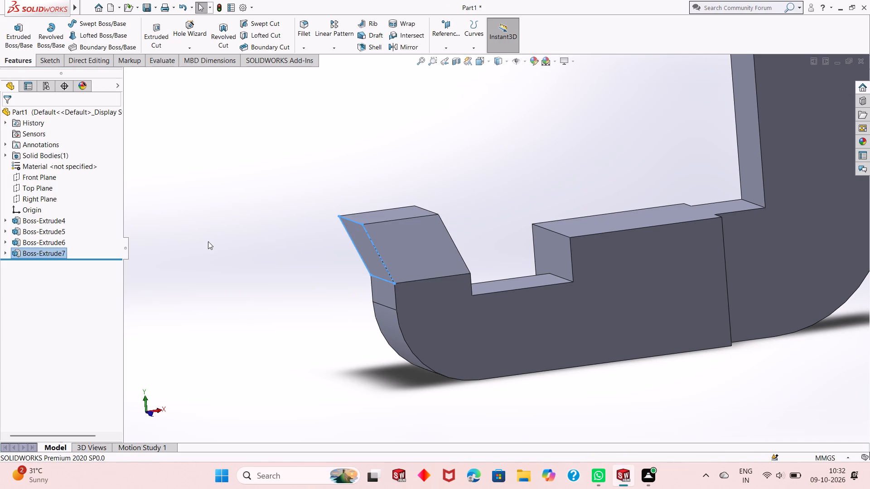
Examine the slanted extrusion's shape and how it joins the low rounded end from several angles.
{"action": "left_click", "coordinate": [239, 266]}
{"action": "middle_click_drag", "start_coordinate": [338, 321], "coordinate": [344, 314]}
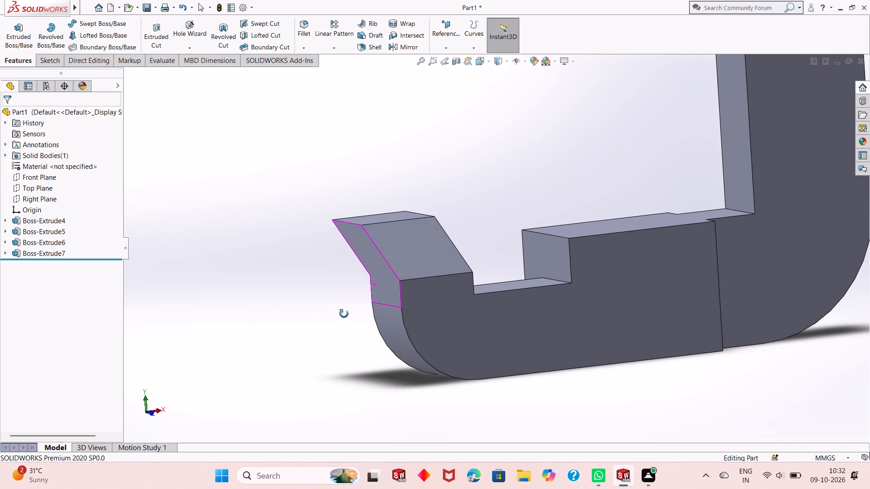
{"action": "middle_click_drag", "start_coordinate": [344, 314], "coordinate": [345, 313]}
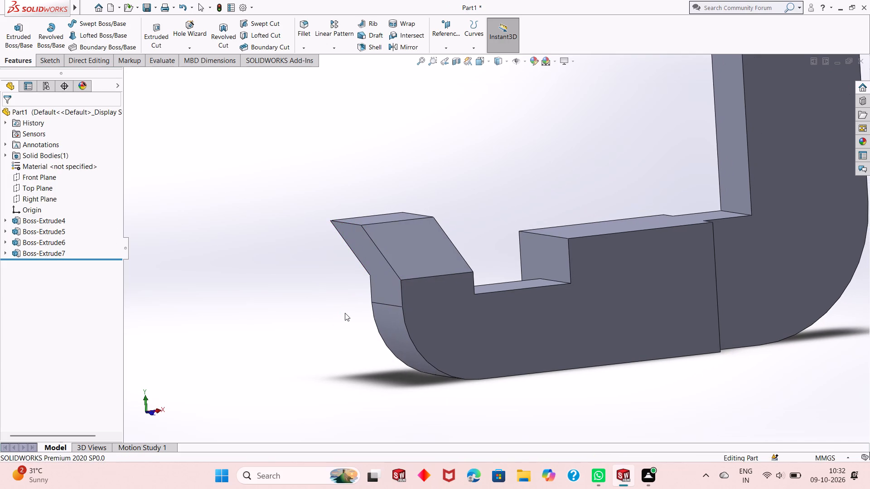
{"action": "middle_click_drag", "start_coordinate": [351, 312], "coordinate": [365, 323]}
{"action": "middle_click_drag", "start_coordinate": [365, 323], "coordinate": [381, 304]}
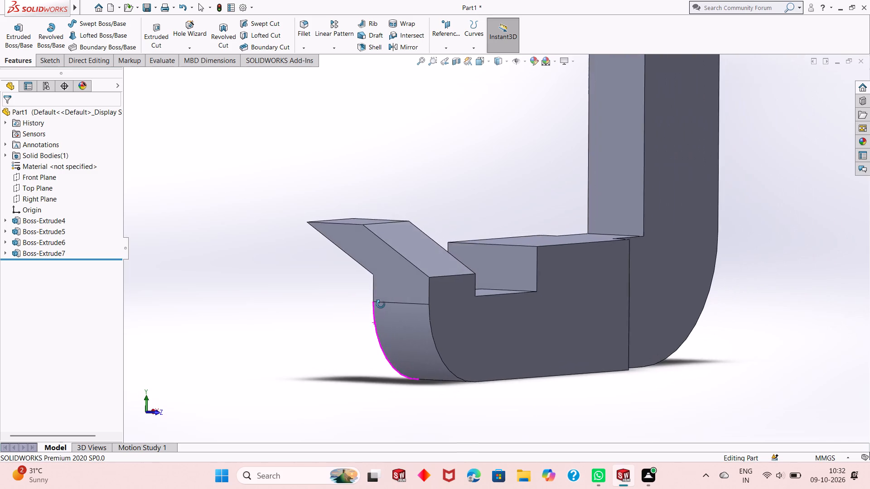
{"action": "middle_click_drag", "start_coordinate": [381, 304], "coordinate": [385, 301]}
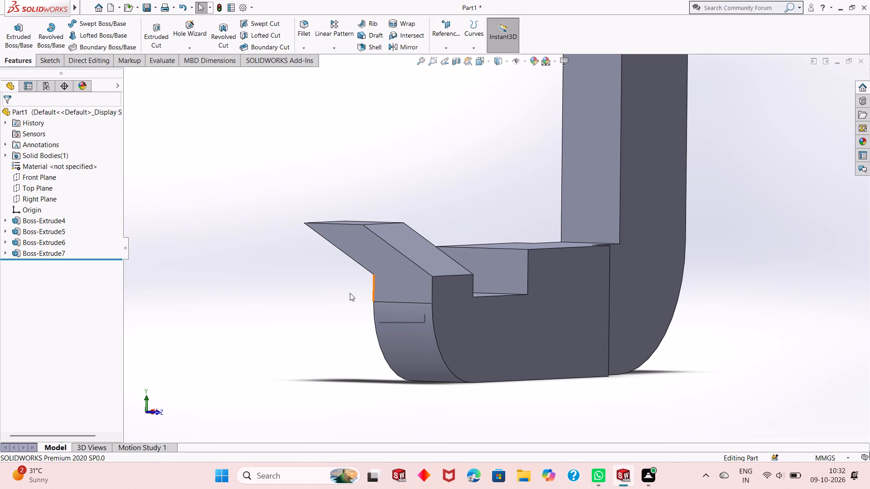
{"action": "middle_click_drag", "start_coordinate": [373, 254], "coordinate": [395, 245]}
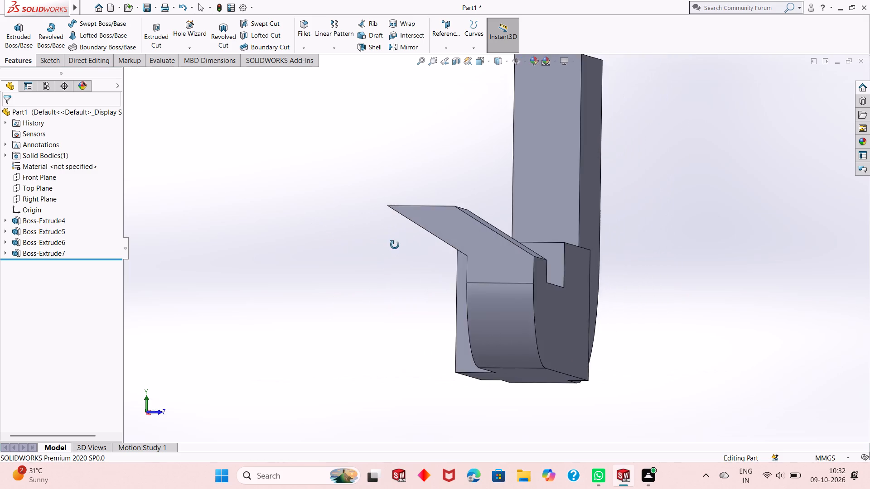
{"action": "middle_click_drag", "start_coordinate": [395, 245], "coordinate": [396, 259]}
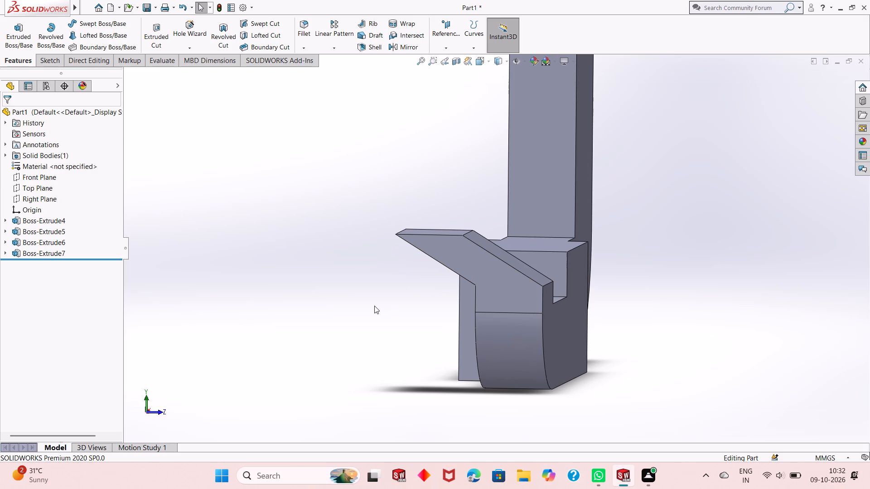
{"action": "middle_click_drag", "start_coordinate": [367, 310], "coordinate": [320, 327]}
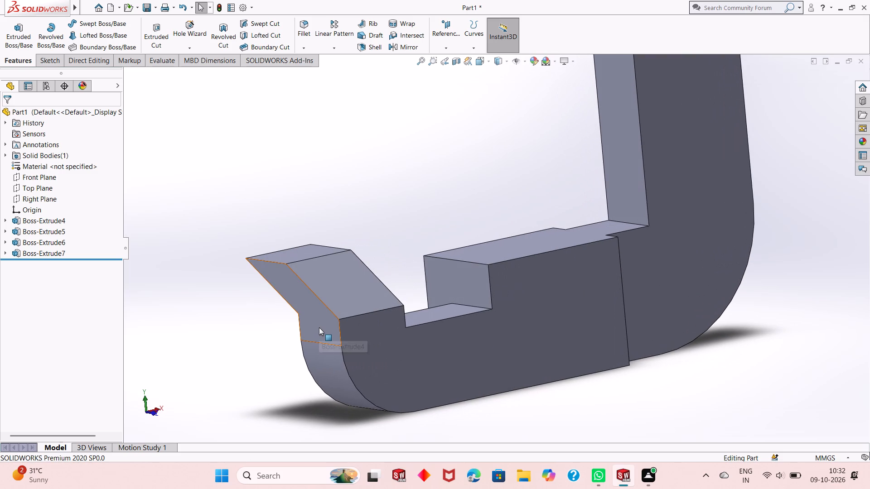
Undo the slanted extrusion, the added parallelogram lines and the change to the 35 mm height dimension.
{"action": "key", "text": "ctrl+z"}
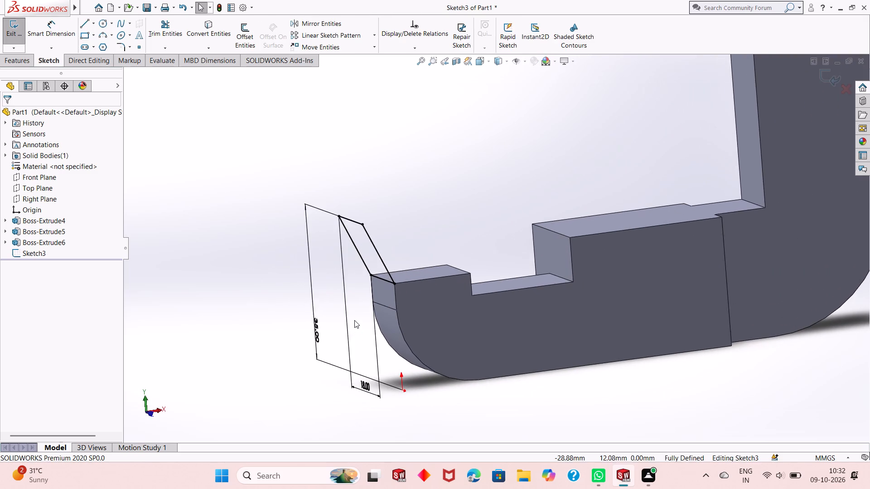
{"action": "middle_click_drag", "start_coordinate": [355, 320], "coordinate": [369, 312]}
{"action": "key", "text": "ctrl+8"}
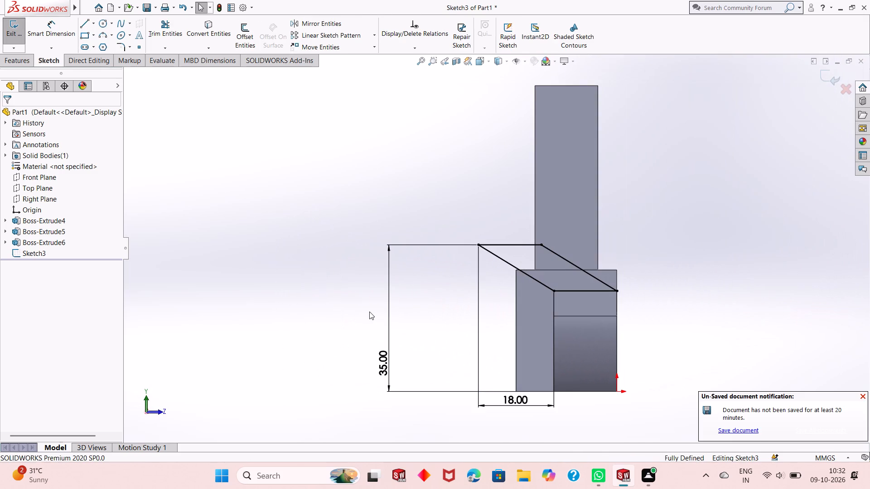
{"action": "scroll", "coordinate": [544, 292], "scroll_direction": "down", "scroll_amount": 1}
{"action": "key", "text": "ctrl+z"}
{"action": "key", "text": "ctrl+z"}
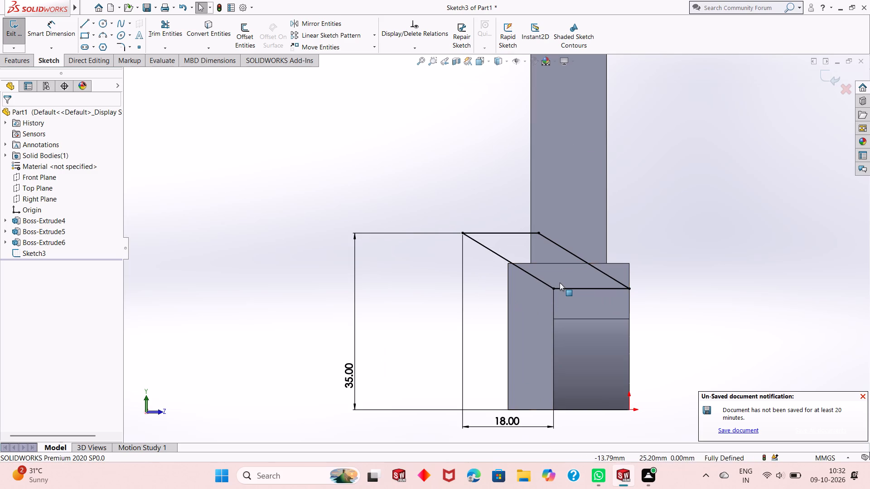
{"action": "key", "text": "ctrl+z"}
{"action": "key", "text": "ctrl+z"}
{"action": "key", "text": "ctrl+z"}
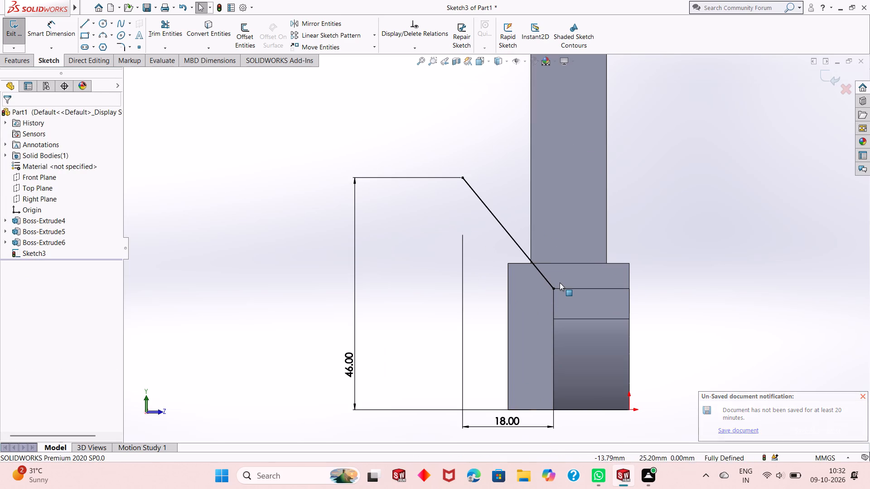
Undo the 46 mm and 18 mm dimensions and the slanted line, emptying the end-face sketch.
{"action": "key", "text": "ctrl+z"}
{"action": "key", "text": "ctrl+z"}
{"action": "key", "text": "ctrl+z"}
{"action": "key", "text": "ctrl+z"}
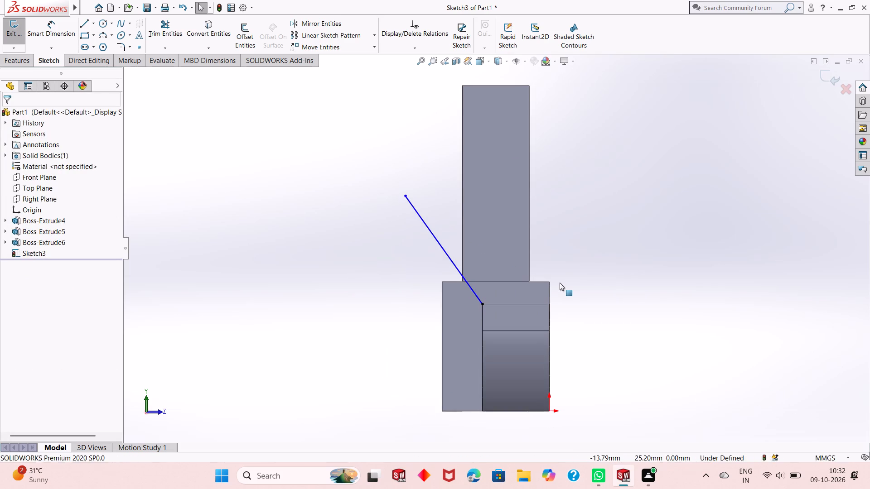
{"action": "key", "text": "ctrl+z"}
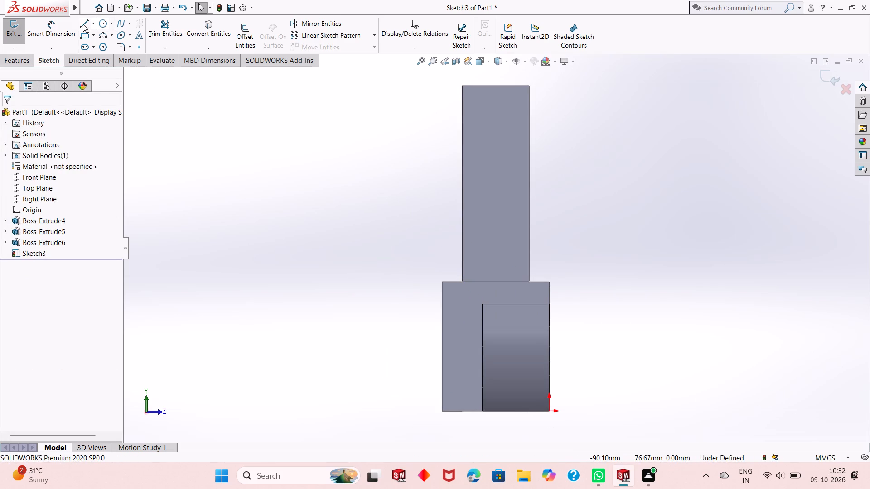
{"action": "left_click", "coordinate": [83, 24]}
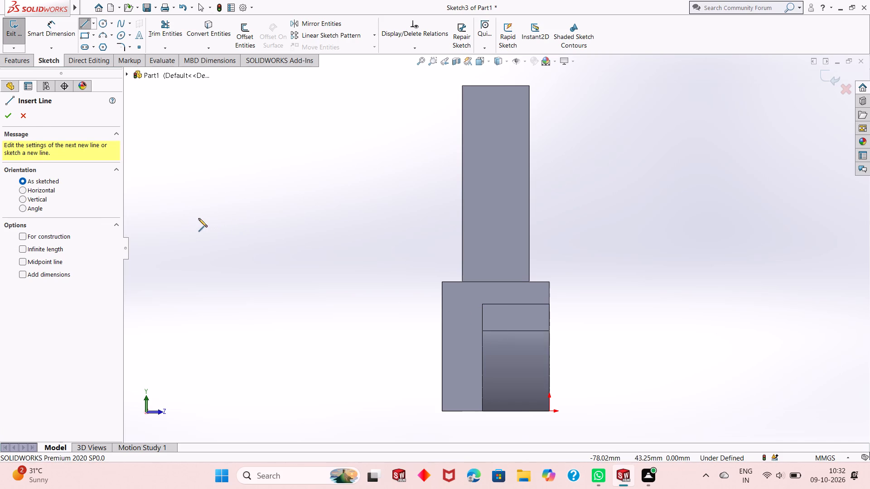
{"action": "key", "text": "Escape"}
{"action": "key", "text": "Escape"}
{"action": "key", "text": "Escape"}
Sketch an 18 mm horizontal line outward from the low rounded end's upper inner corner.
{"action": "left_click", "coordinate": [86, 23]}
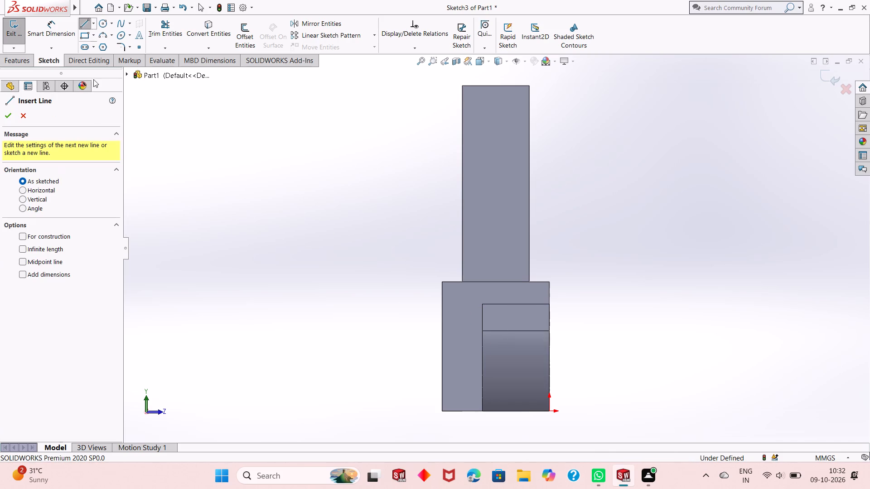
{"action": "left_click", "coordinate": [483, 303]}
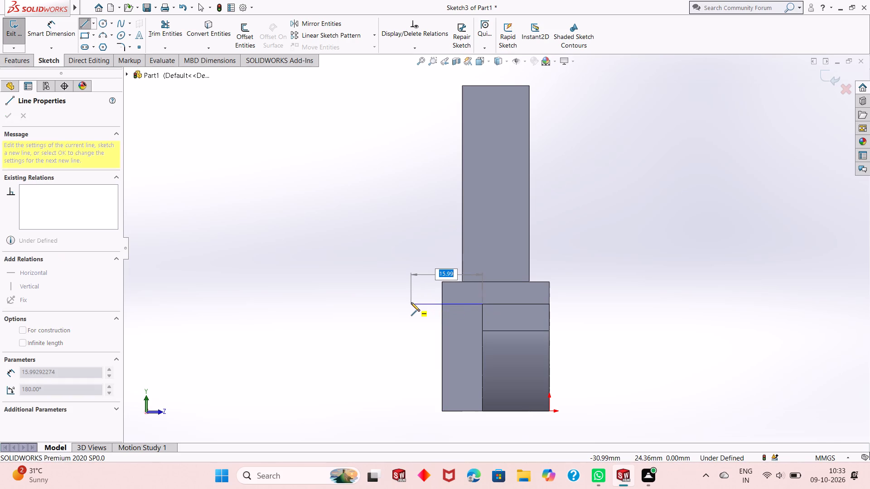
{"action": "type", "text": "18"}
{"action": "key", "text": "Return"}
{"action": "key", "text": "Escape"}
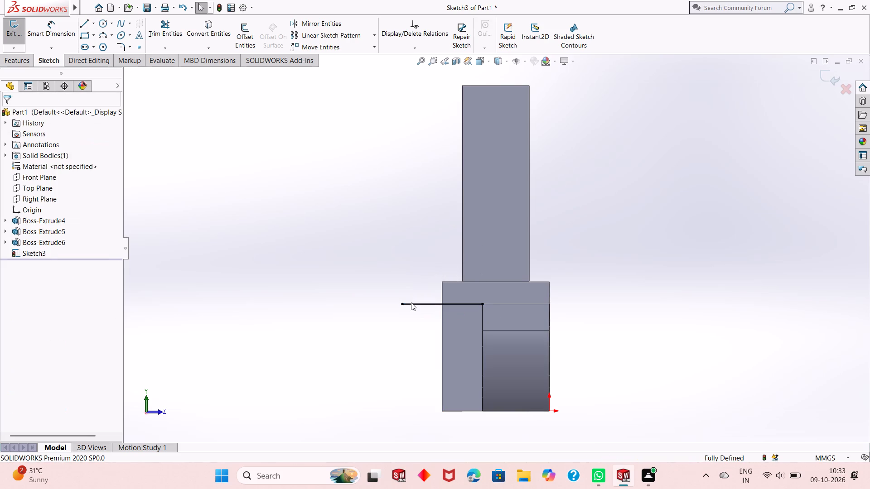
Dimension the horizontal line at 18 mm, placing the dimension below it.
{"action": "left_click", "coordinate": [71, 43]}
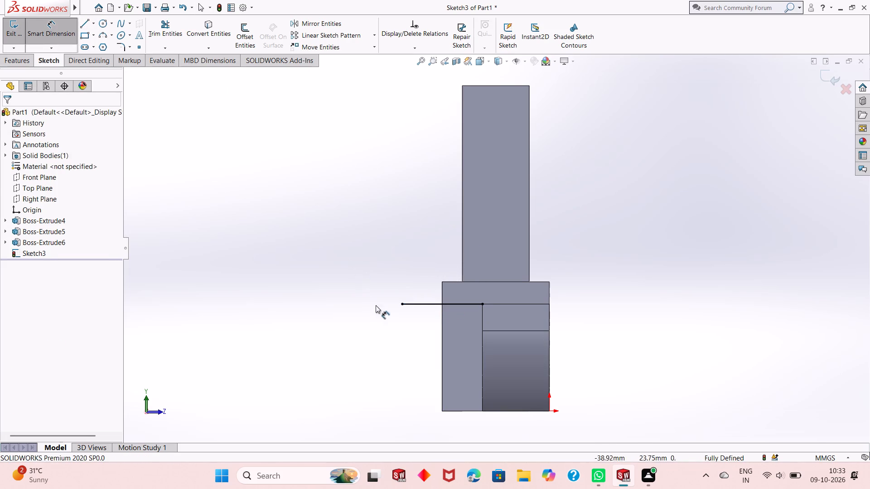
{"action": "left_click", "coordinate": [420, 306]}
{"action": "left_click", "coordinate": [414, 330]}
{"action": "key", "text": "Escape"}
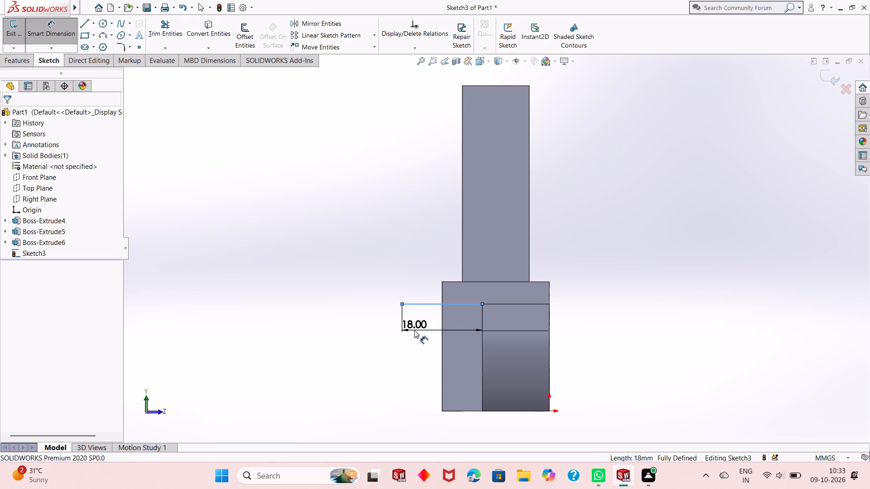
{"action": "key", "text": "Escape"}
{"action": "key", "text": "Escape"}
{"action": "key", "text": "Escape"}
{"action": "key", "text": "Escape"}
{"action": "key", "text": "Escape"}
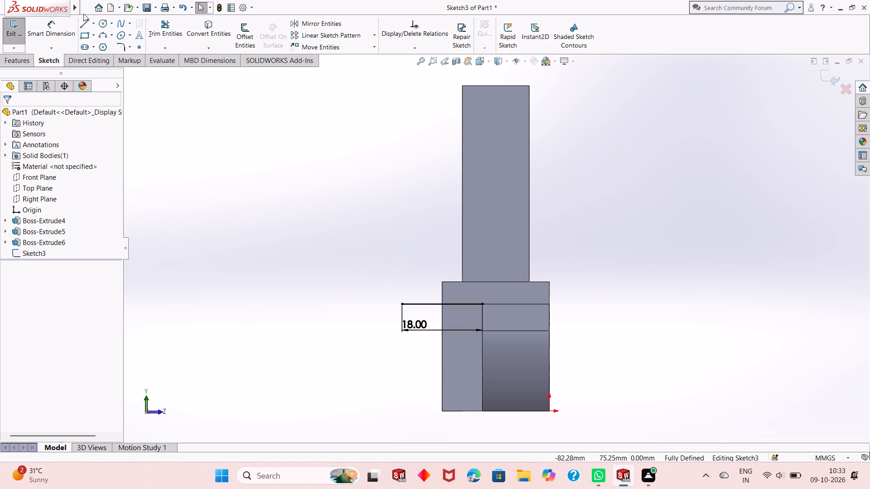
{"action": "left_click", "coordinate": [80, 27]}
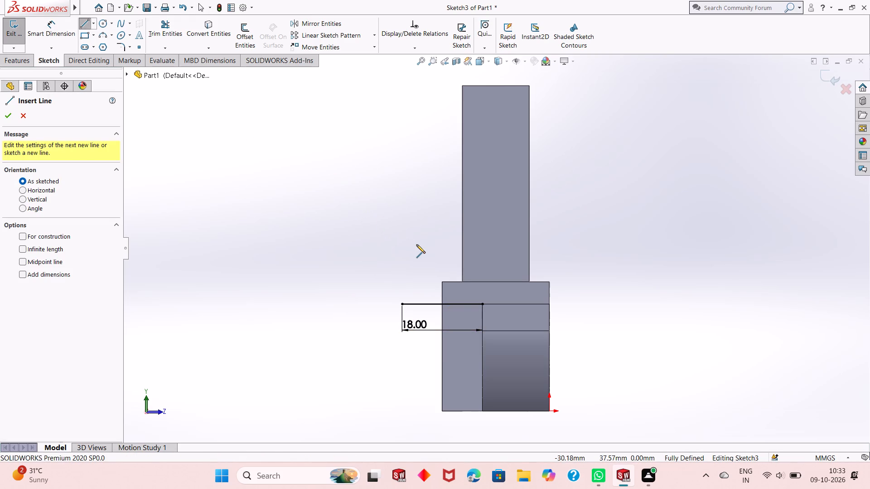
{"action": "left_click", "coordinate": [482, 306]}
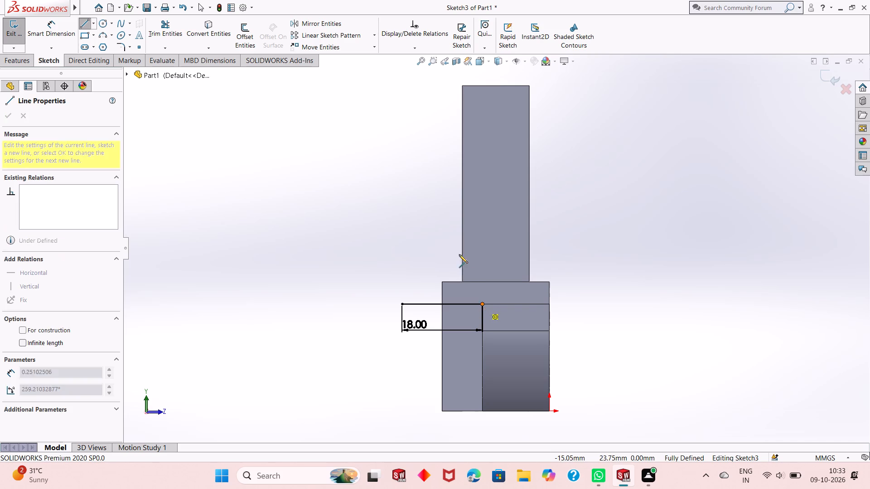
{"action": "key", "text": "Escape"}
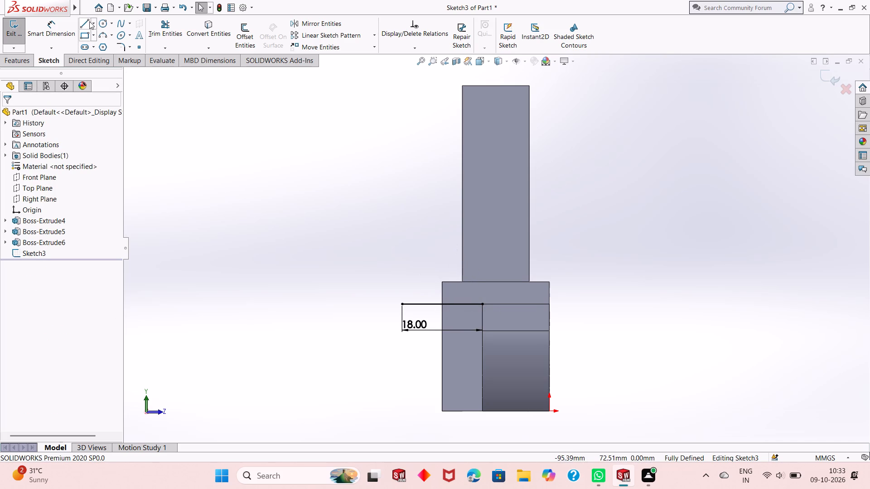
Sketch a 35 mm vertical line upward from the body's base level, through the free end of the 18 mm line.
{"action": "left_click", "coordinate": [80, 25]}
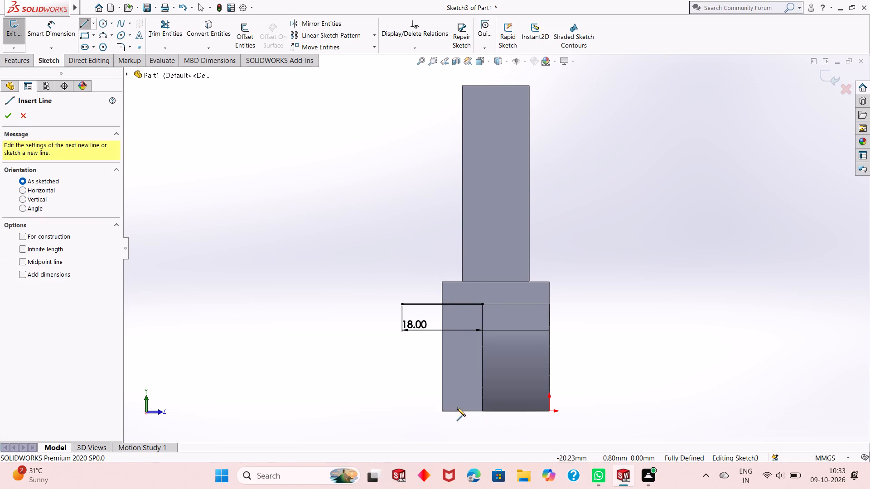
{"action": "left_click", "coordinate": [401, 412]}
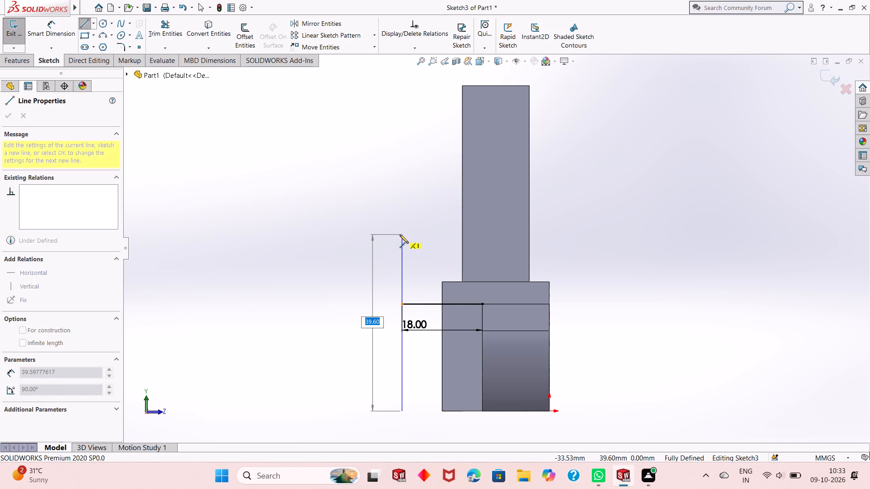
{"action": "key", "text": "4"}
{"action": "type", "text": "6-11"}
{"action": "key", "text": "Return"}
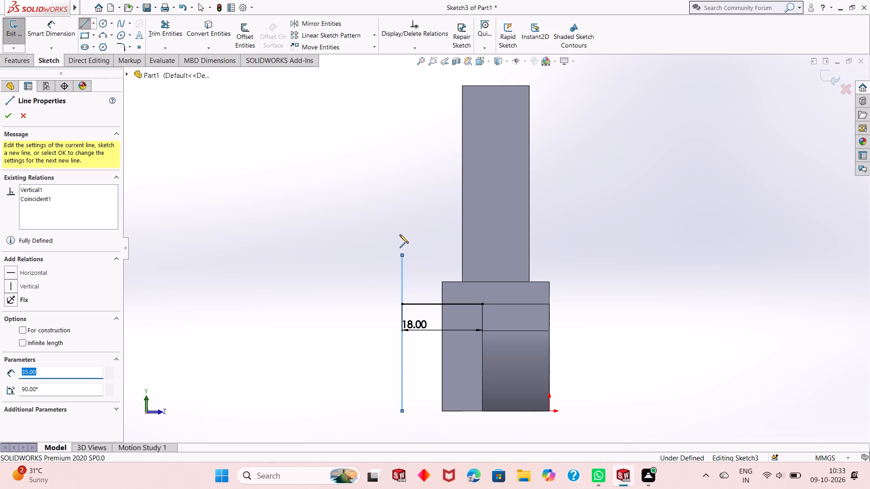
{"action": "key", "text": "Escape"}
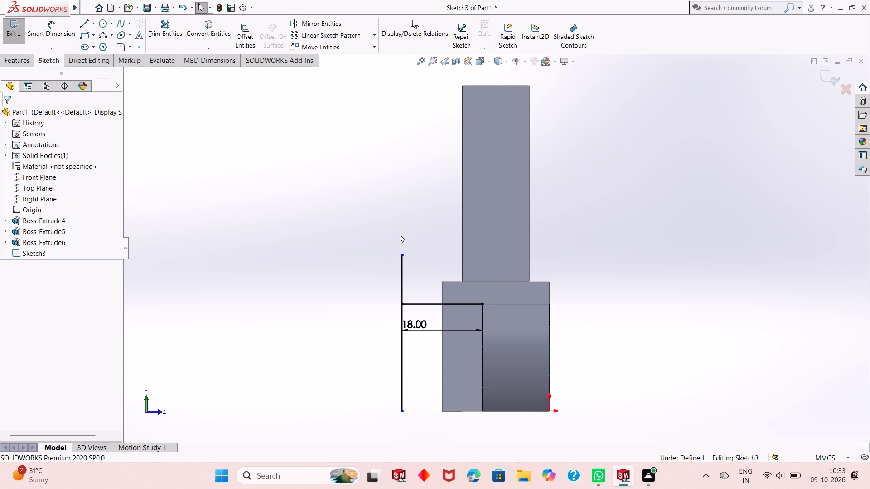
Examine how the sketched lines sit against the low rounded end from an oblique angle, returning to the view normal to the sketch.
{"action": "scroll", "coordinate": [420, 297], "scroll_direction": "down", "scroll_amount": 1}
{"action": "middle_click_drag", "start_coordinate": [420, 297], "coordinate": [376, 295]}
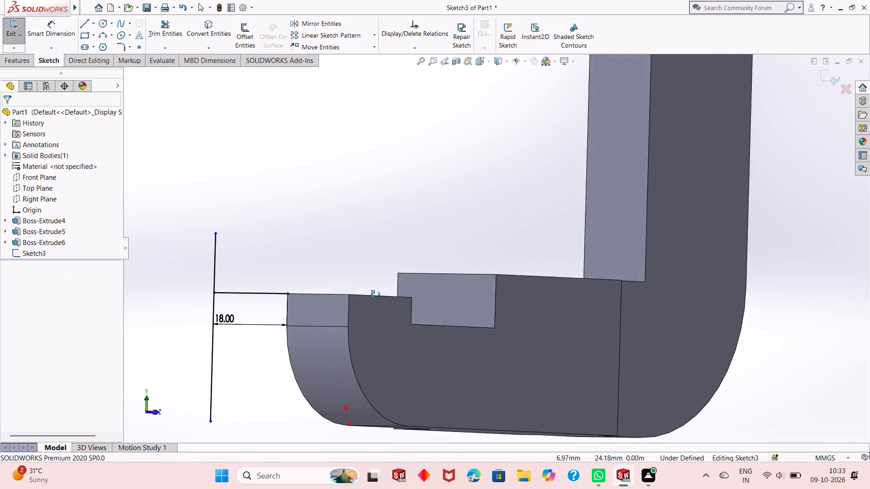
{"action": "middle_click_drag", "start_coordinate": [376, 295], "coordinate": [367, 298]}
{"action": "scroll", "coordinate": [363, 297], "scroll_direction": "up", "scroll_amount": 1}
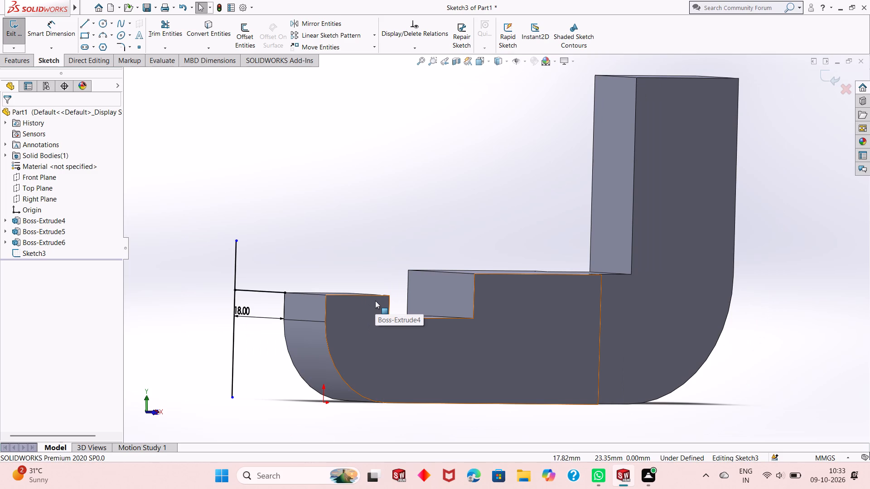
{"action": "scroll", "coordinate": [387, 320], "scroll_direction": "up", "scroll_amount": 1}
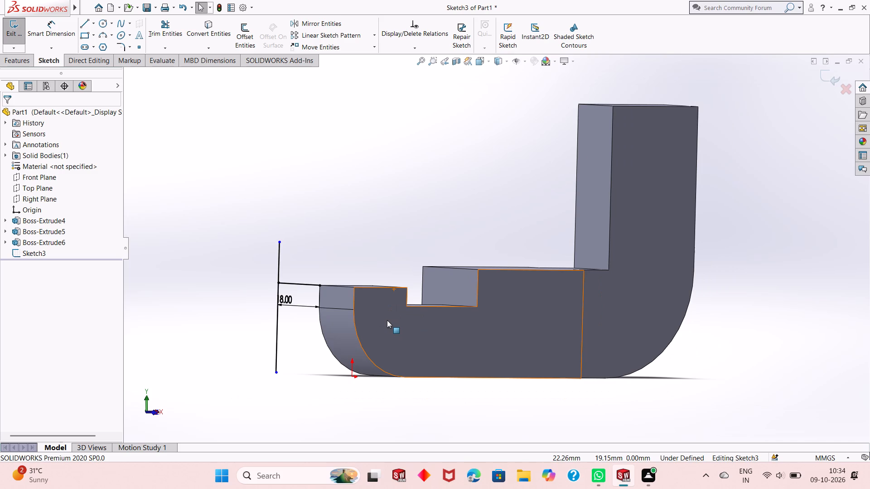
{"action": "key", "text": "ctrl+8"}
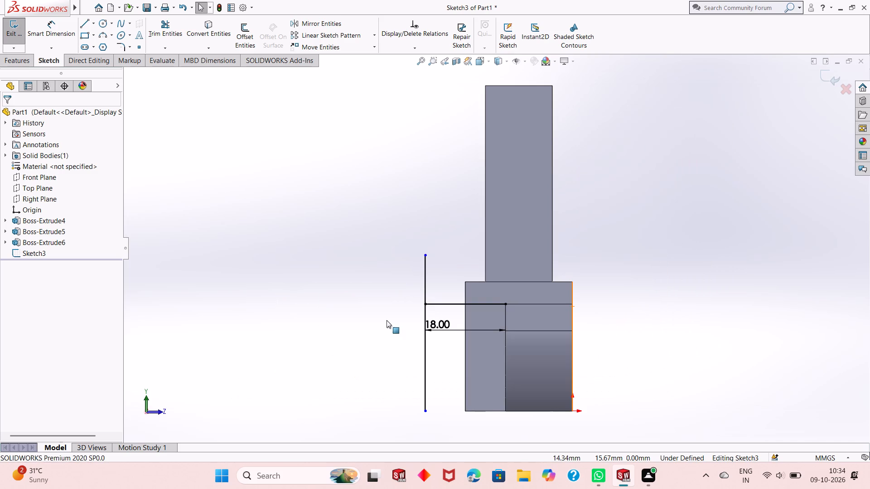
{"action": "scroll", "coordinate": [446, 337], "scroll_direction": "down", "scroll_amount": 1}
{"action": "scroll", "coordinate": [445, 321], "scroll_direction": "up", "scroll_amount": 1}
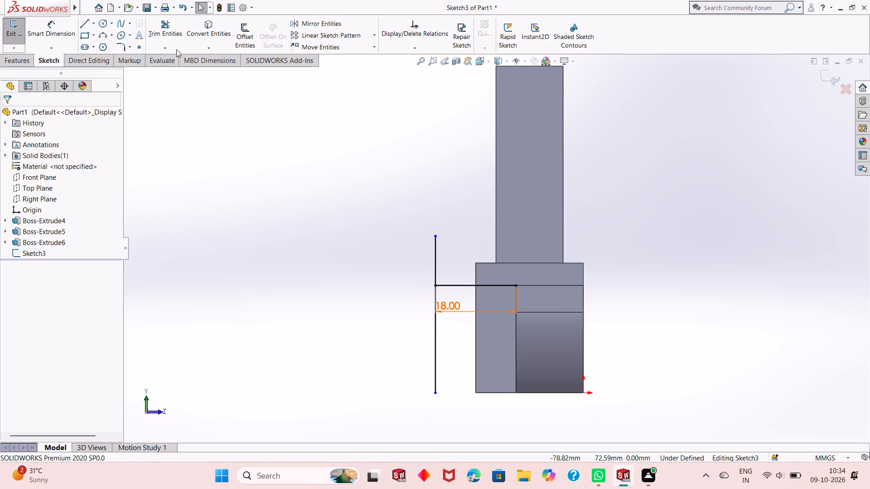
Dimension the vertical line's length and set it to 46 mm.
{"action": "left_click", "coordinate": [66, 33]}
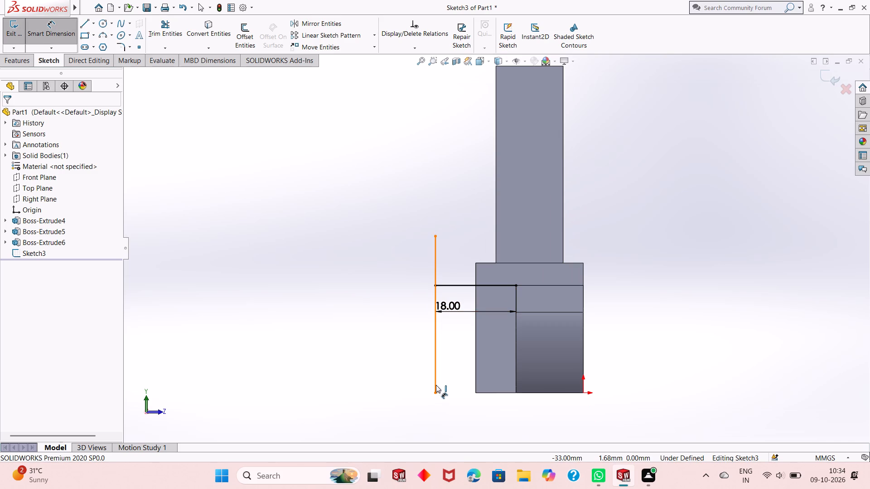
{"action": "left_click", "coordinate": [436, 385]}
{"action": "left_click", "coordinate": [411, 405]}
{"action": "type", "text": "46"}
{"action": "key", "text": "Return"}
{"action": "key", "text": "Escape"}
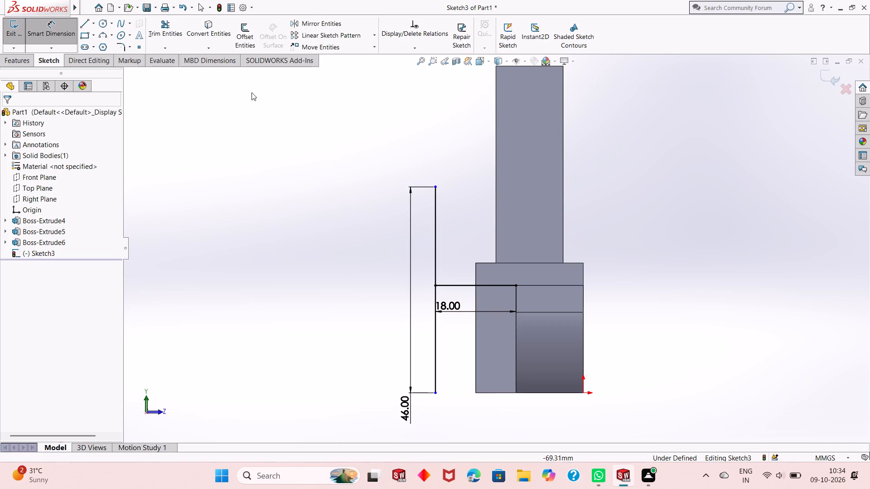
{"action": "key", "text": "Escape"}
Sketch a slanted line from the vertical line's top end to the inner end of the 18 mm line.
{"action": "left_click", "coordinate": [90, 28]}
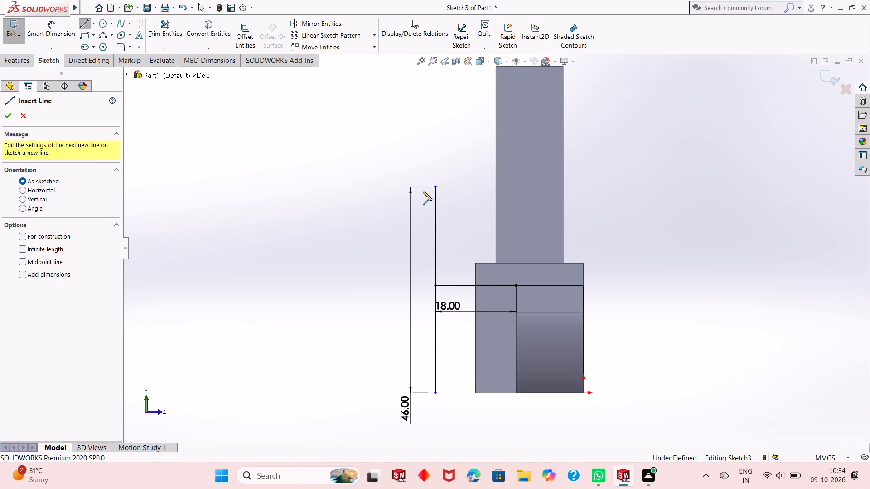
{"action": "left_click", "coordinate": [436, 187]}
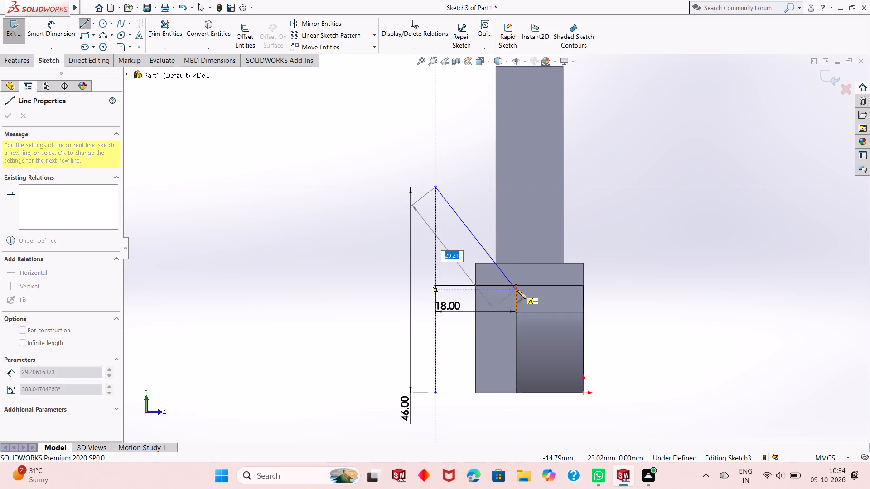
{"action": "left_click", "coordinate": [517, 283]}
{"action": "key", "text": "Escape"}
{"action": "key", "text": "Escape"}
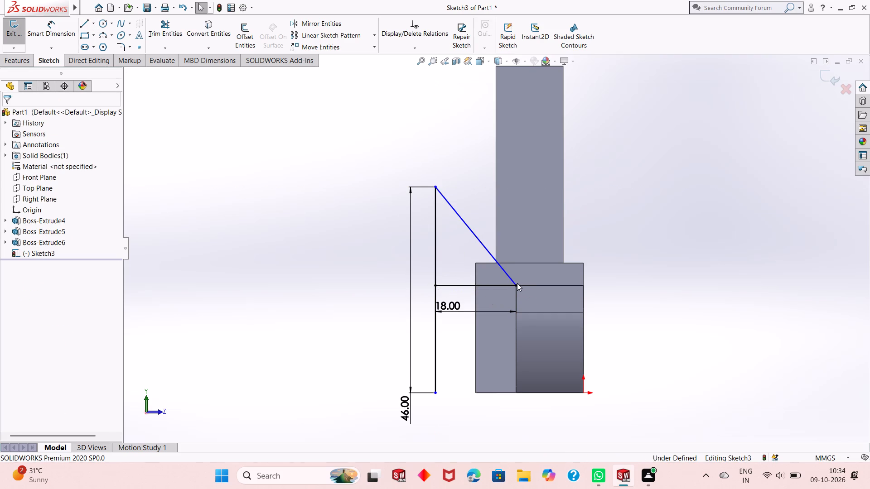
{"action": "key", "text": "Escape"}
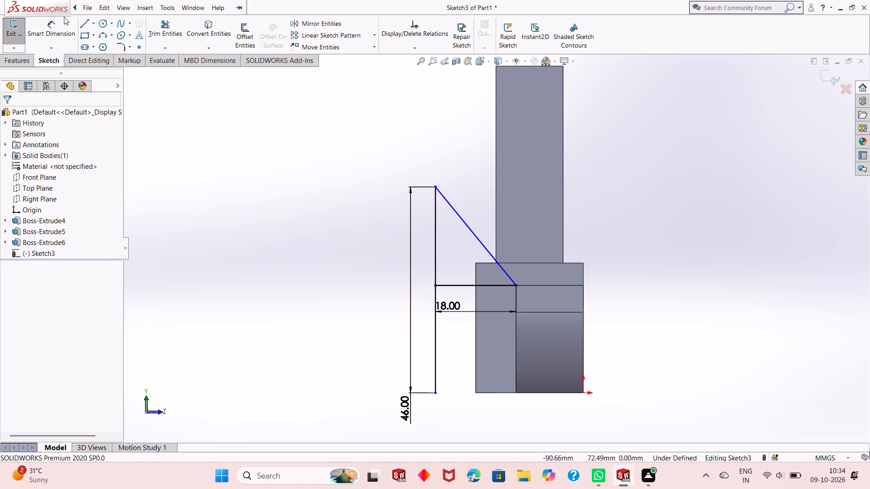
Complete the parallelogram with a 15 mm horizontal top line, a second slanted line to the rounded end's outer corner and a closing bottom line.
{"action": "left_click", "coordinate": [83, 21]}
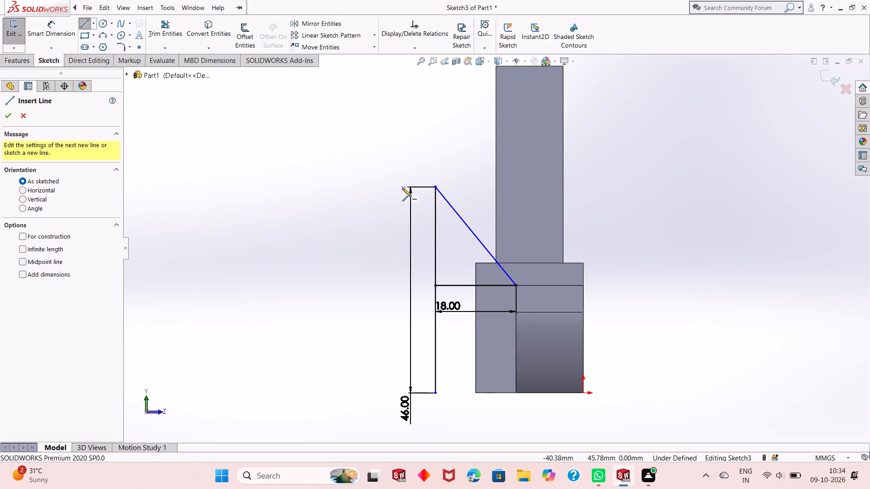
{"action": "left_click", "coordinate": [435, 187]}
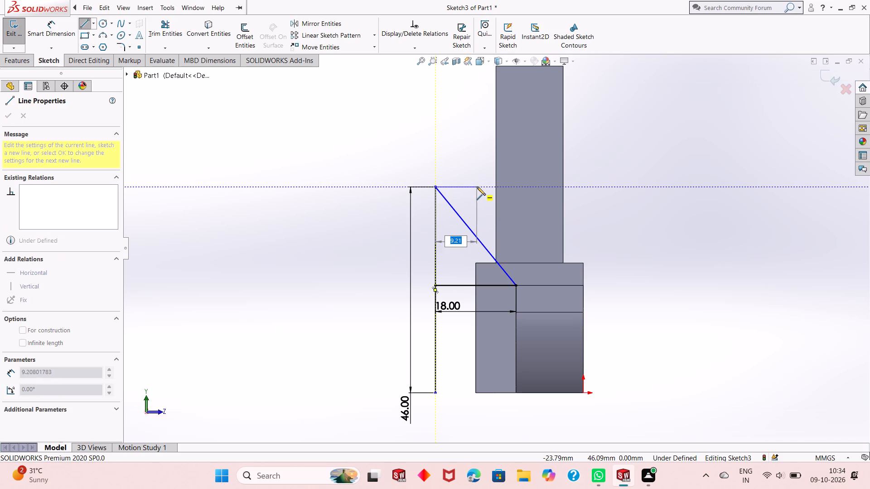
{"action": "type", "text": "15"}
{"action": "key", "text": "Return"}
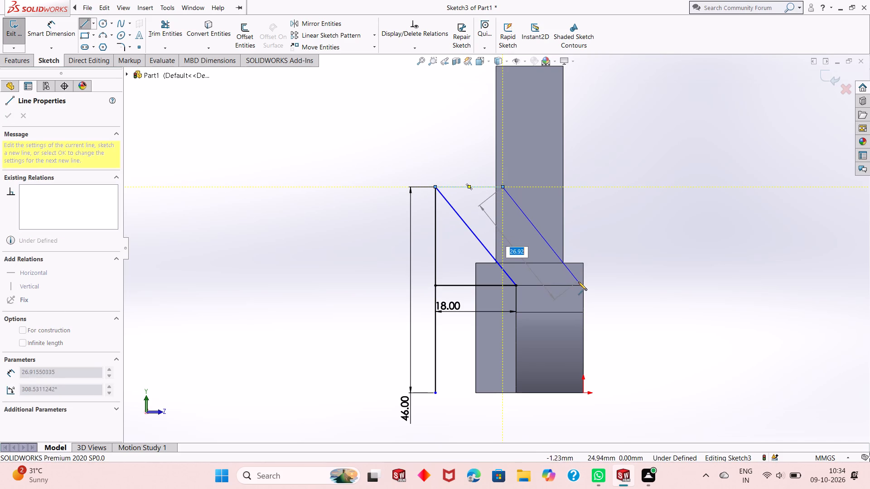
{"action": "left_click", "coordinate": [583, 286]}
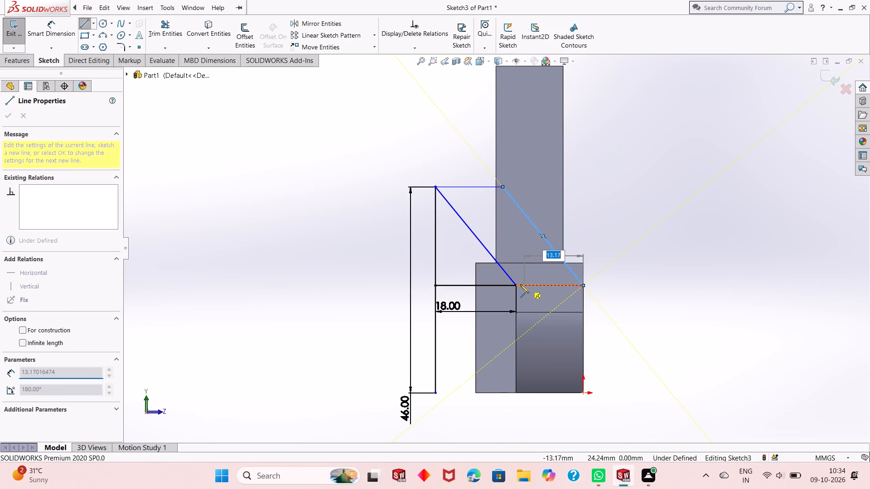
{"action": "left_click", "coordinate": [518, 284]}
{"action": "key", "text": "Escape"}
{"action": "key", "text": "Escape"}
{"action": "key", "text": "Escape"}
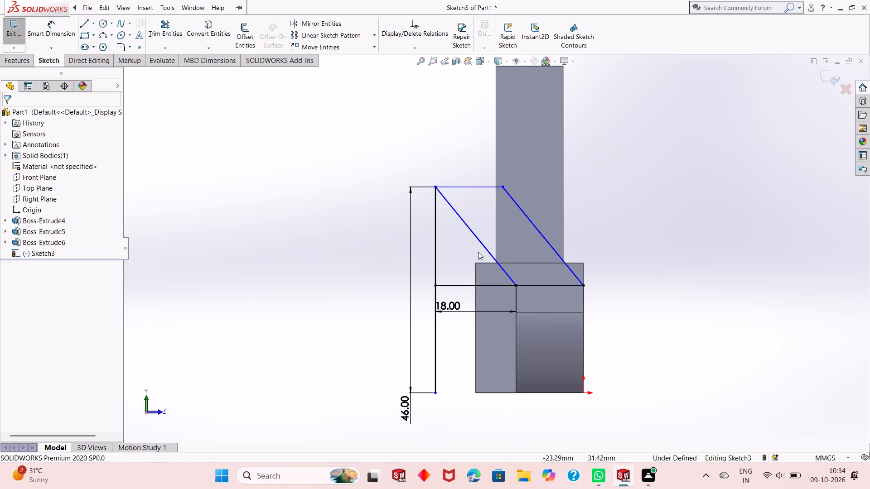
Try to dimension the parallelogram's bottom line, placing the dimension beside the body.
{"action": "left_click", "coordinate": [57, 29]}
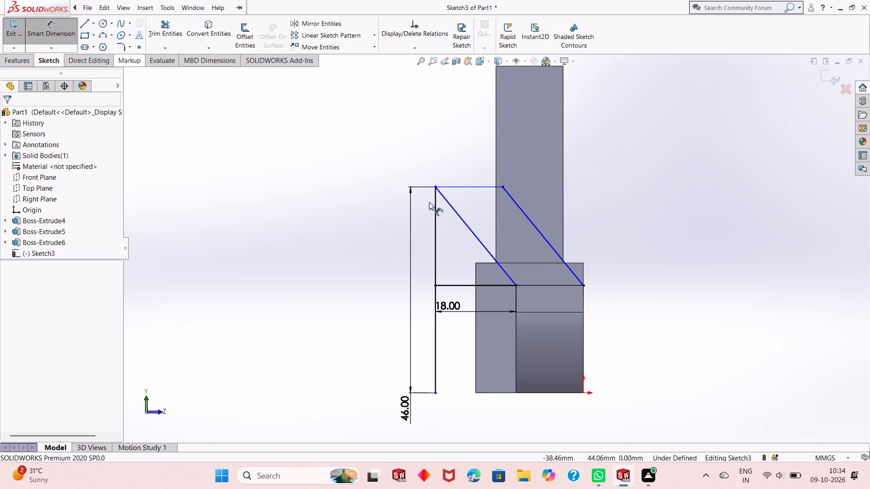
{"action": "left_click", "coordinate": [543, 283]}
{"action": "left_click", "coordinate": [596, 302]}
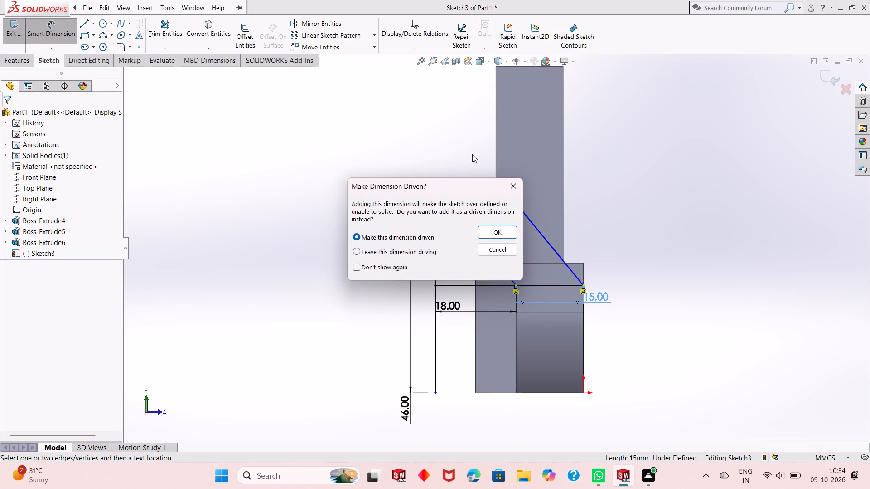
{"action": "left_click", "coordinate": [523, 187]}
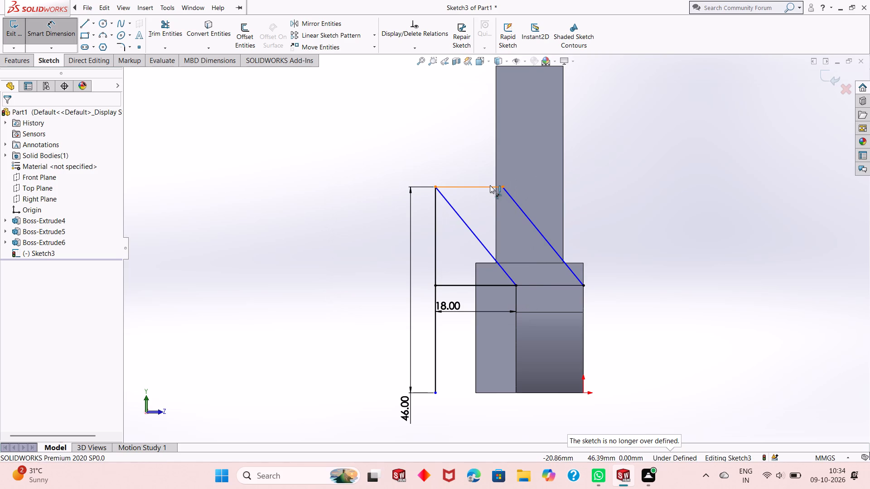
Dimension the parallelogram's horizontal top line at 15 mm, placing the dimension just above the line.
{"action": "left_click", "coordinate": [490, 185]}
{"action": "left_click", "coordinate": [487, 180]}
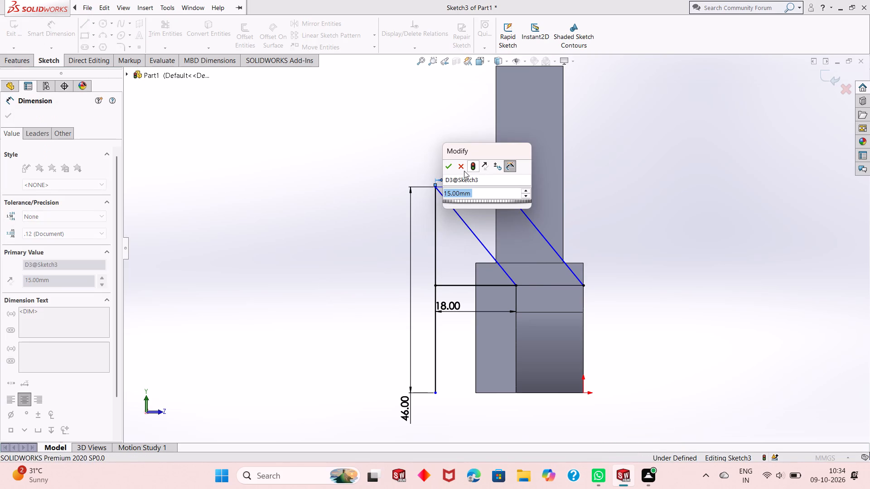
{"action": "left_click", "coordinate": [451, 167]}
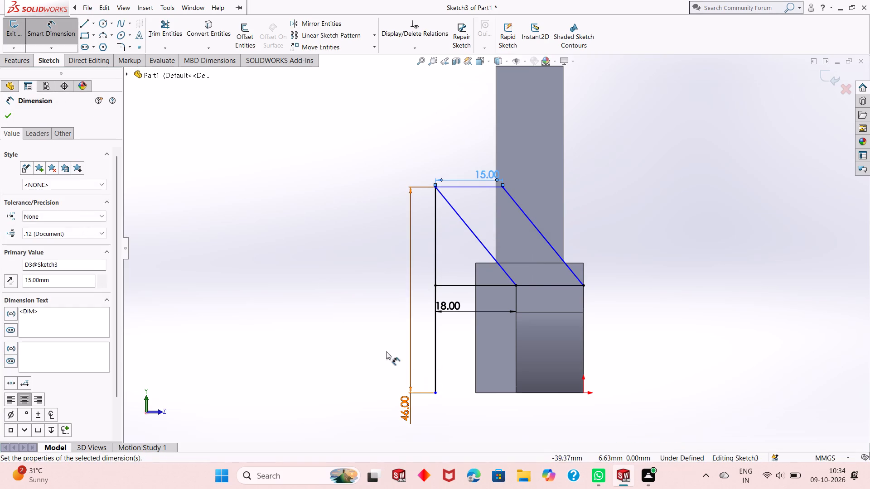
{"action": "right_click", "coordinate": [324, 300]}
{"action": "left_click", "coordinate": [348, 330]}
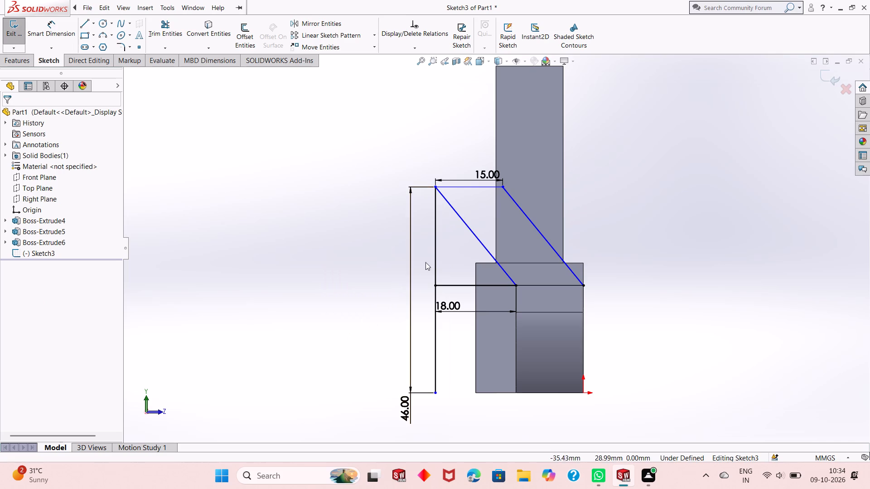
Delete the 46 mm vertical line and the 18 mm horizontal line from the sketch, including their associated dimensions.
{"action": "left_click", "coordinate": [436, 265]}
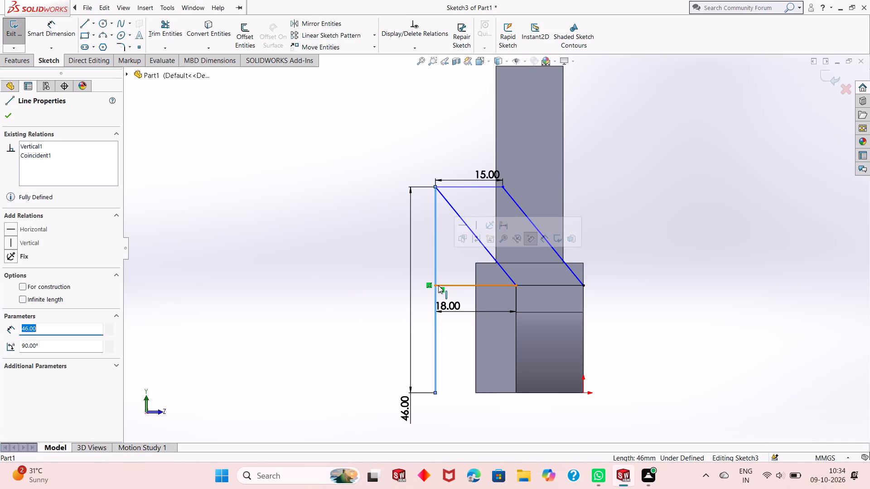
{"action": "left_click", "coordinate": [448, 286]}
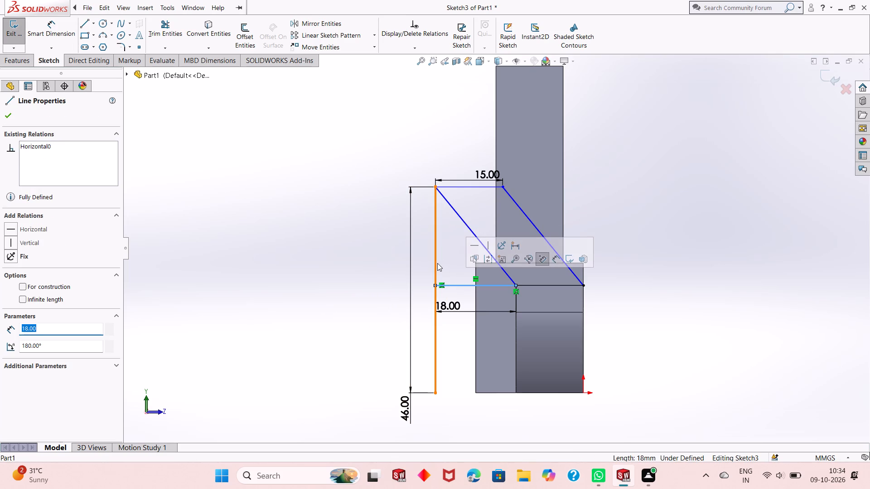
{"action": "left_click", "coordinate": [437, 263], "text": "ctrl"}
{"action": "right_click", "coordinate": [274, 221]}
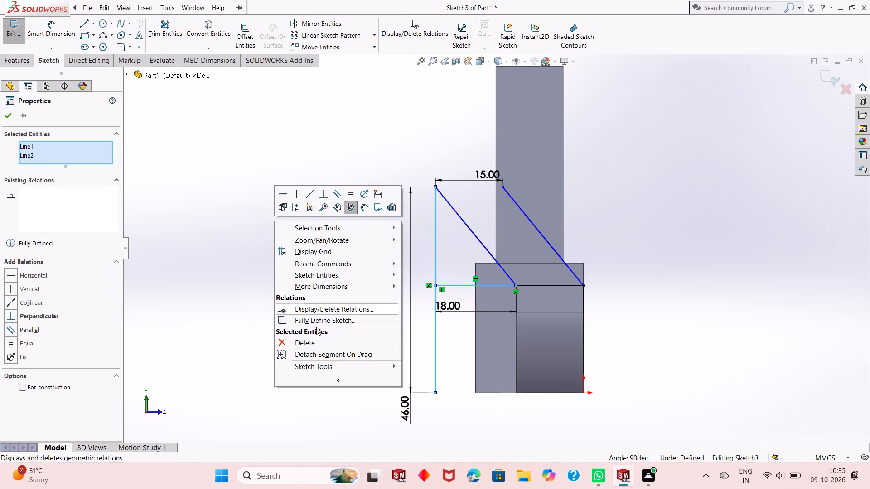
{"action": "left_click", "coordinate": [320, 345]}
{"action": "left_click", "coordinate": [382, 236]}
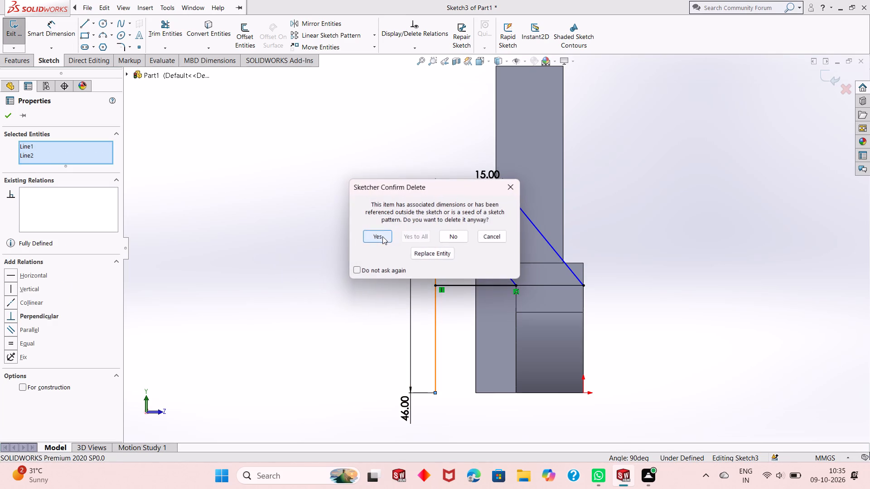
{"action": "left_click", "coordinate": [382, 237]}
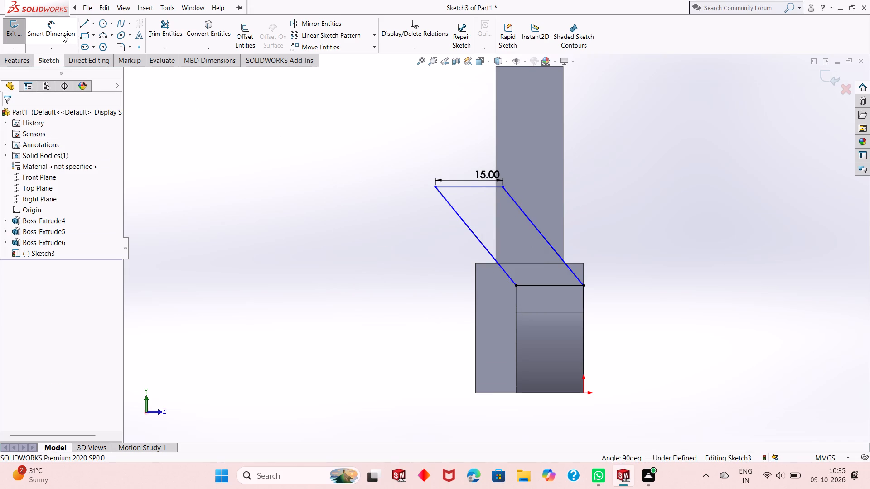
Dimension the horizontal distance between the two ends of the parallelogram's outer slanted line at 18 mm.
{"action": "left_click", "coordinate": [63, 34]}
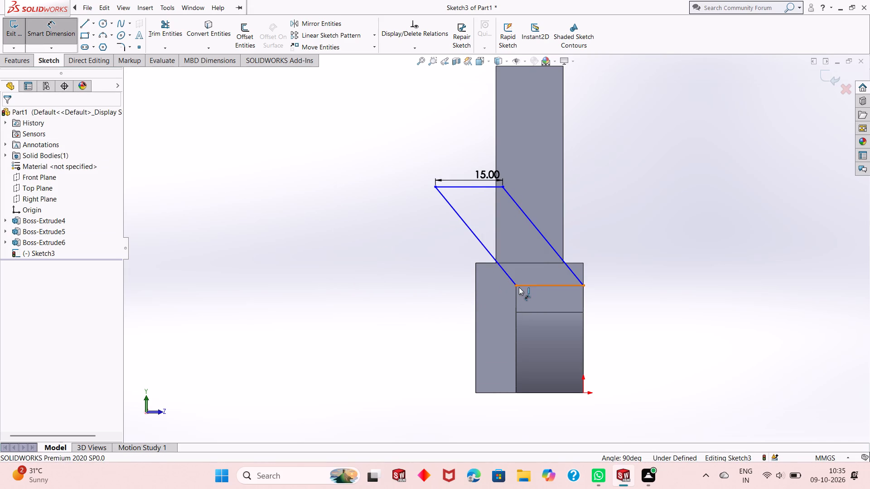
{"action": "left_click", "coordinate": [516, 285]}
{"action": "left_click", "coordinate": [436, 185]}
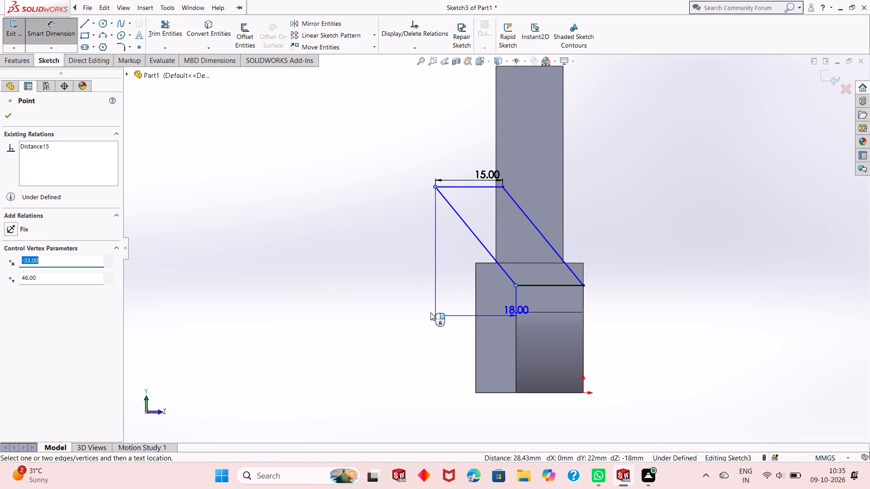
{"action": "left_click", "coordinate": [441, 320]}
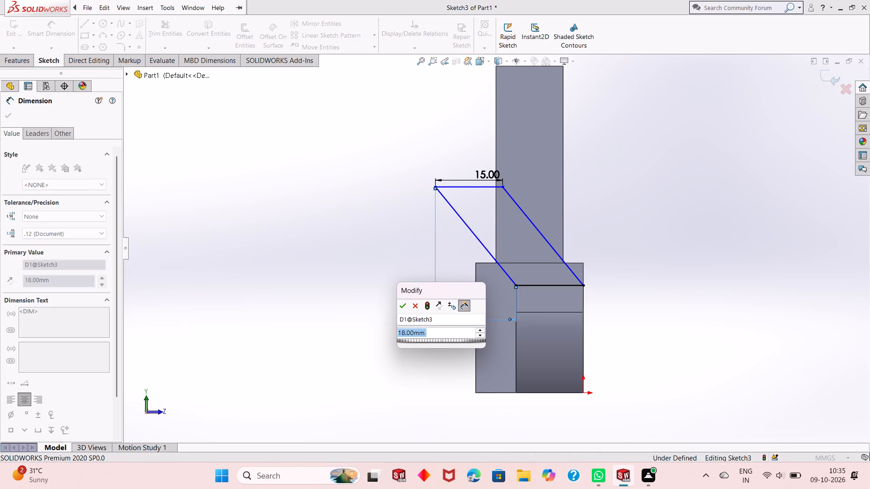
{"action": "left_click", "coordinate": [402, 303]}
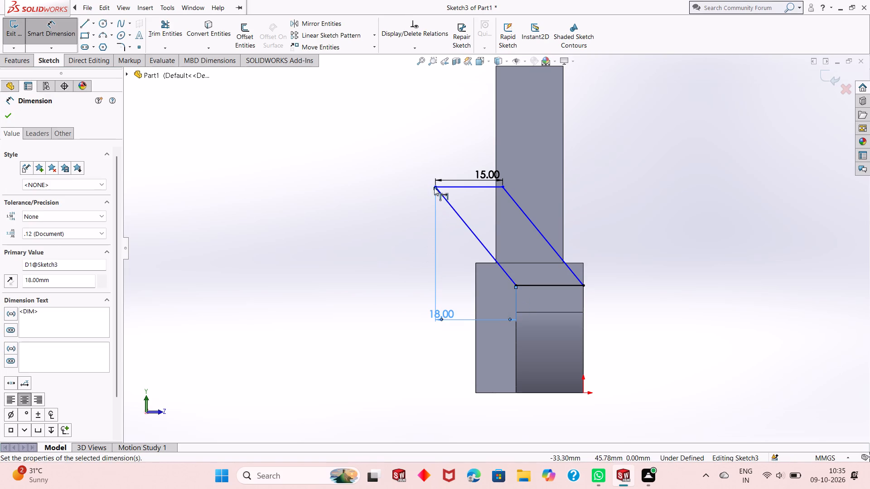
Dimension the height of the parallelogram's top line above the body's bottom edge at 46 mm.
{"action": "left_click", "coordinate": [439, 187]}
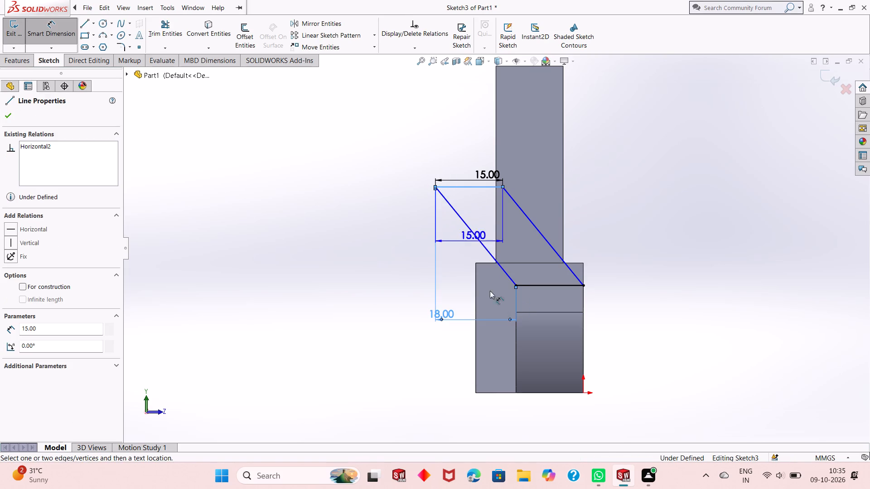
{"action": "left_click", "coordinate": [575, 394]}
{"action": "left_click", "coordinate": [397, 374]}
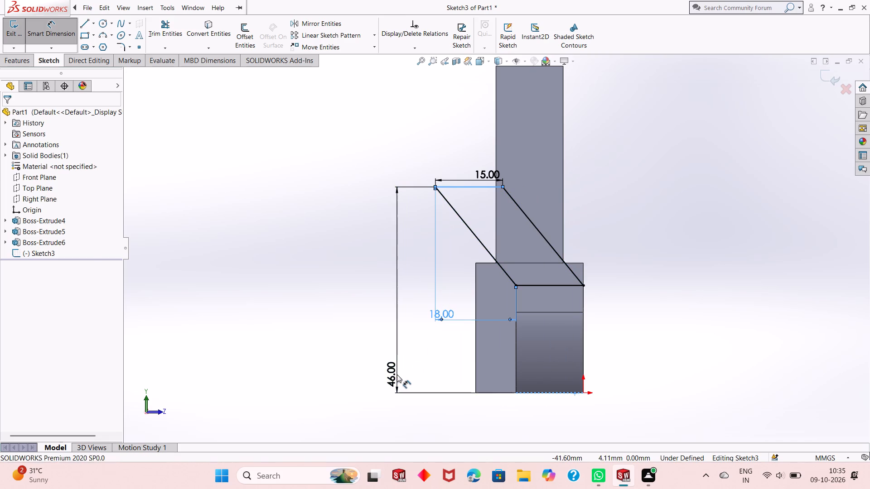
{"action": "left_click", "coordinate": [358, 357]}
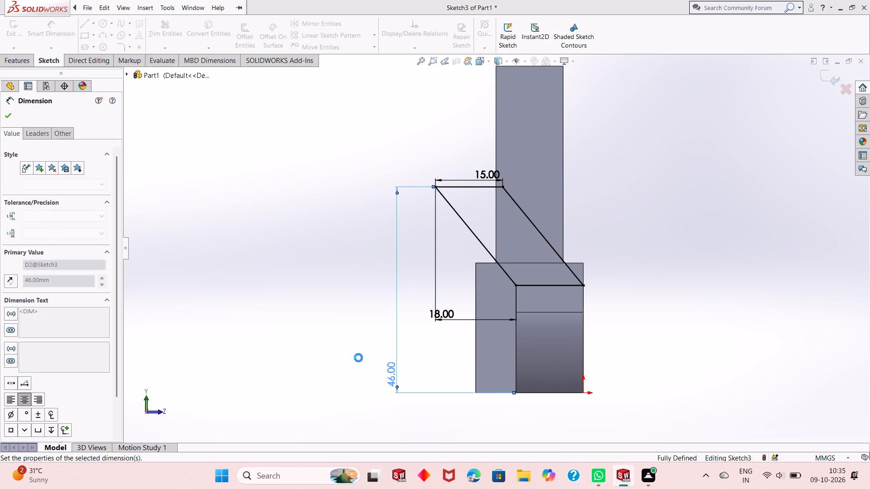
{"action": "right_click", "coordinate": [339, 307]}
{"action": "left_click", "coordinate": [365, 337]}
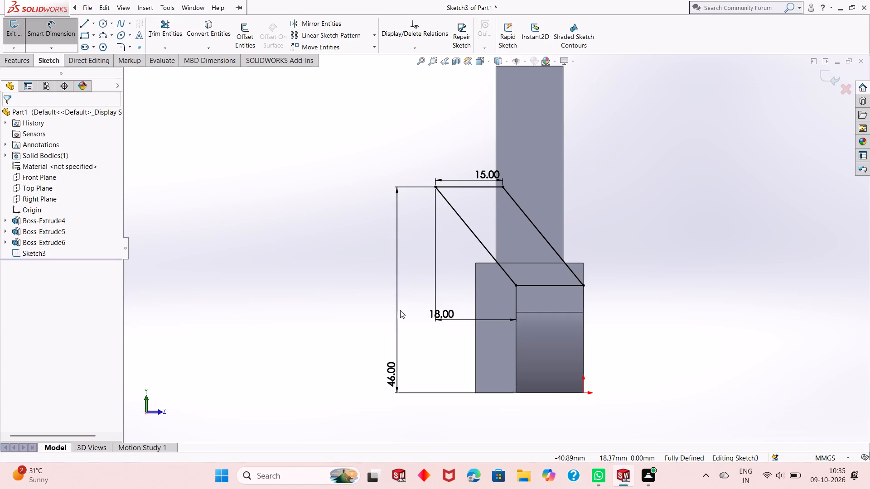
Extrude the parallelogram sketch as an 18 mm blind boss with the direction reversed toward the body, merging the result.
{"action": "middle_click_drag", "start_coordinate": [402, 309], "coordinate": [379, 323]}
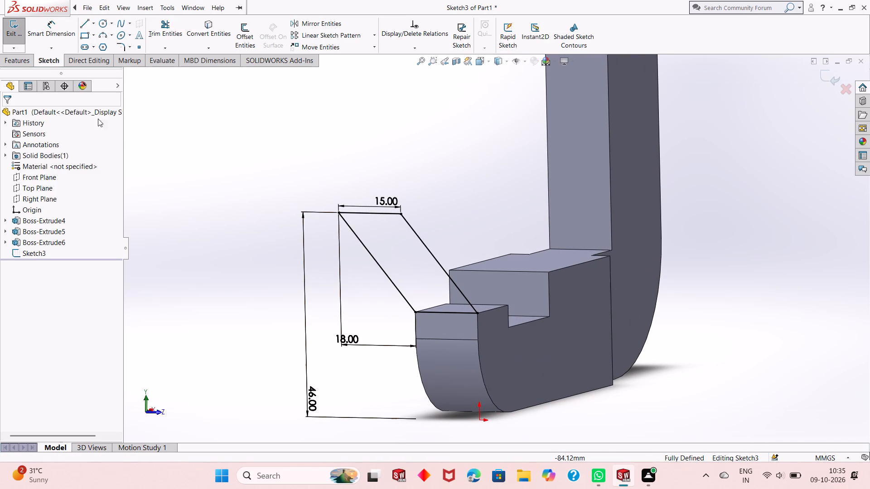
{"action": "left_click", "coordinate": [22, 59]}
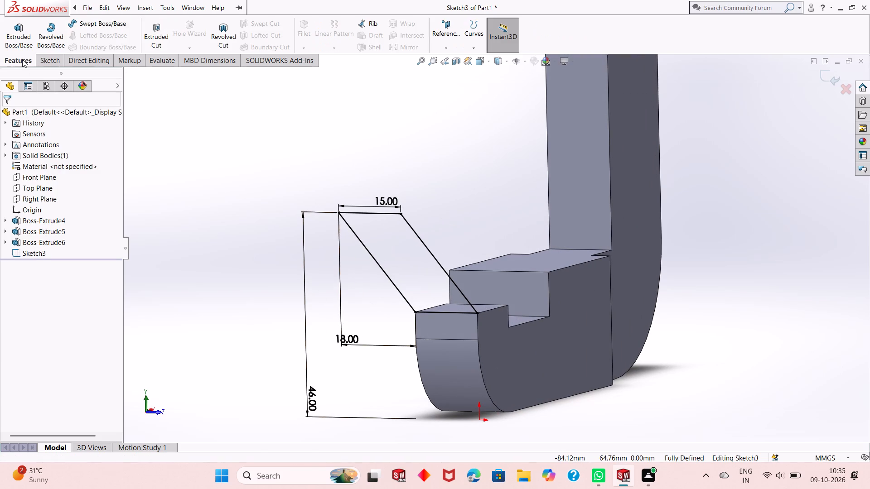
{"action": "left_click", "coordinate": [19, 35]}
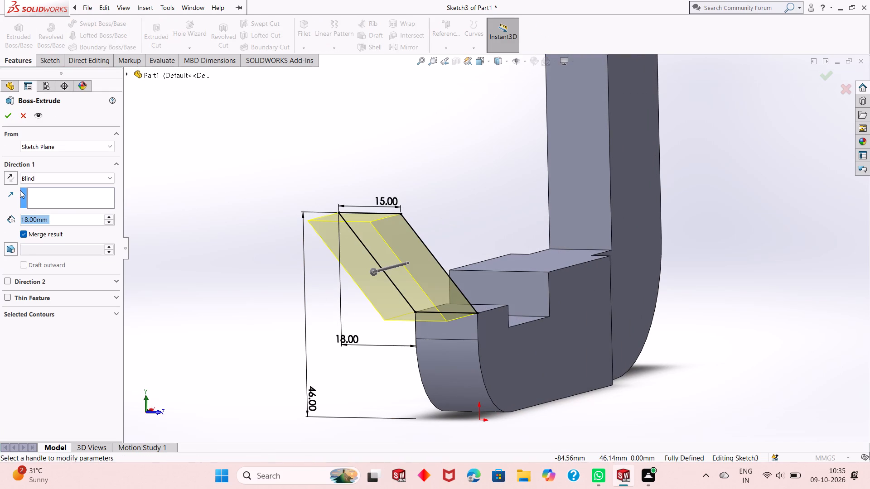
{"action": "left_click", "coordinate": [13, 177]}
{"action": "left_click", "coordinate": [5, 115]}
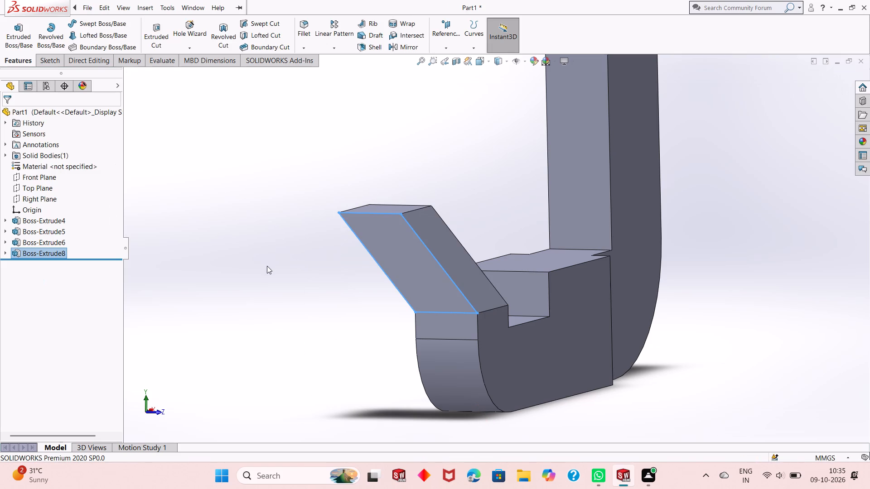
{"action": "left_click", "coordinate": [268, 270]}
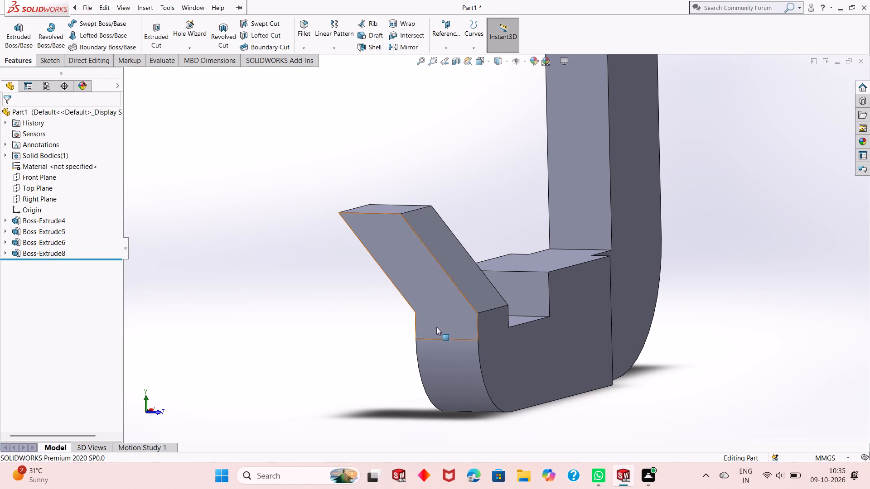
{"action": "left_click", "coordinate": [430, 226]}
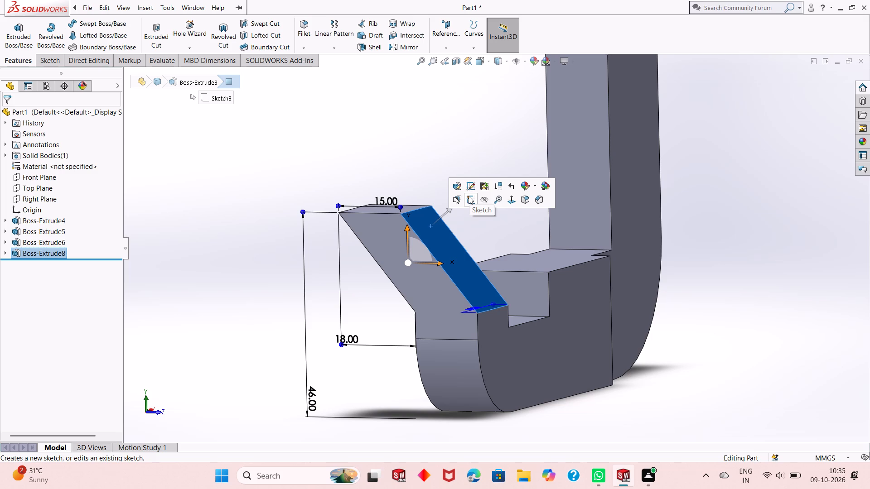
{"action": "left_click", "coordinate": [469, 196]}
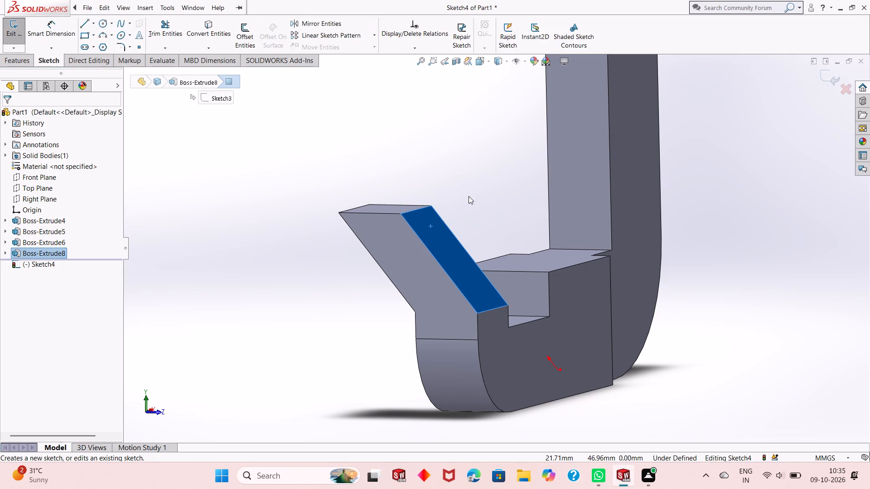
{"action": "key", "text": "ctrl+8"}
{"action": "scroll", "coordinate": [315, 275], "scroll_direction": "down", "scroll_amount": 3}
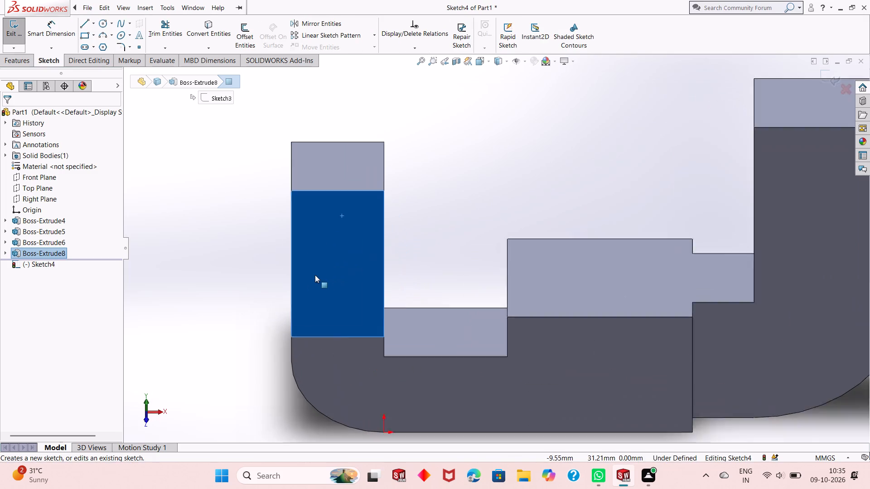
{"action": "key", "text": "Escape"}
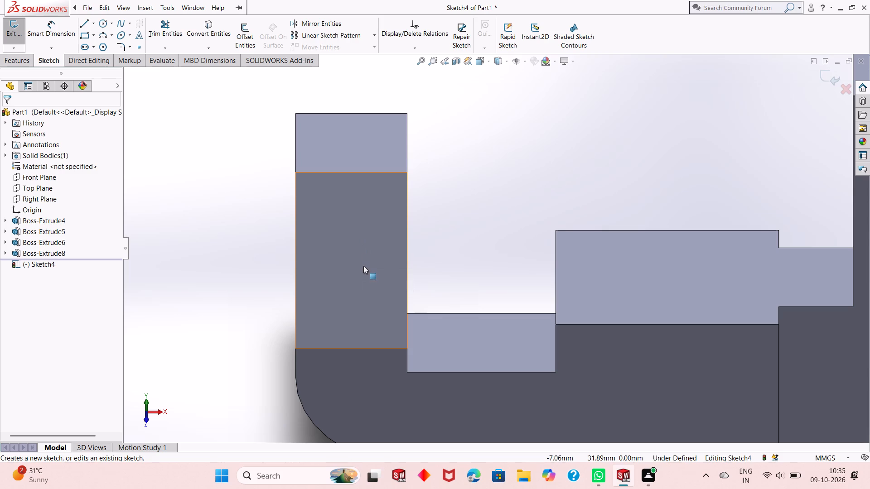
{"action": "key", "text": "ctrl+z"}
Start a reference plane parallel to the Front Plane and flip its offset toward the body.
{"action": "middle_click_drag", "start_coordinate": [385, 319], "coordinate": [393, 282]}
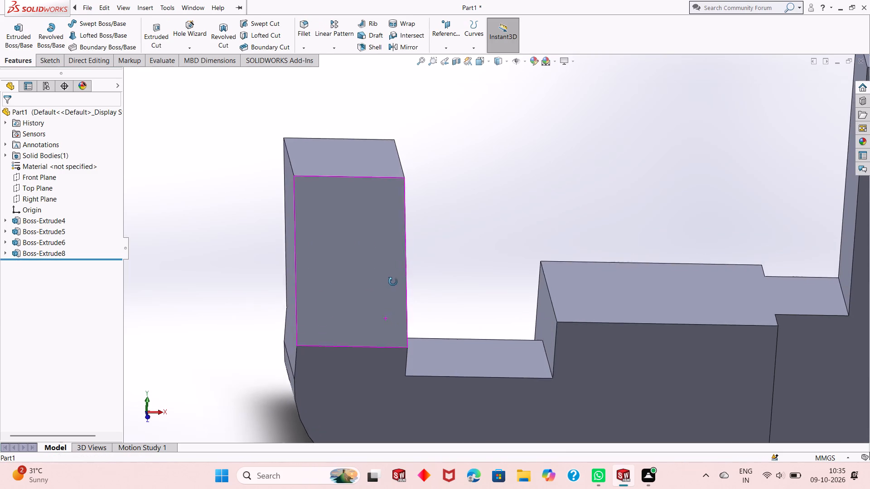
{"action": "middle_click_drag", "start_coordinate": [393, 282], "coordinate": [490, 290]}
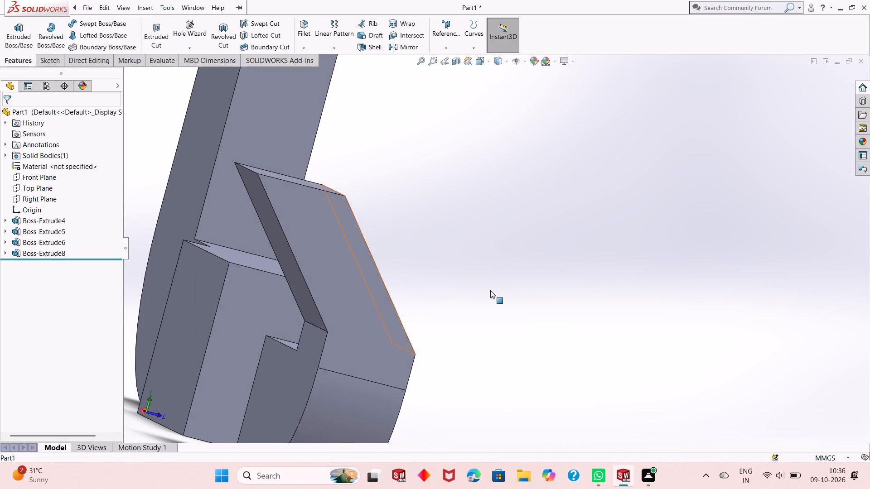
{"action": "scroll", "coordinate": [474, 325], "scroll_direction": "up", "scroll_amount": 1}
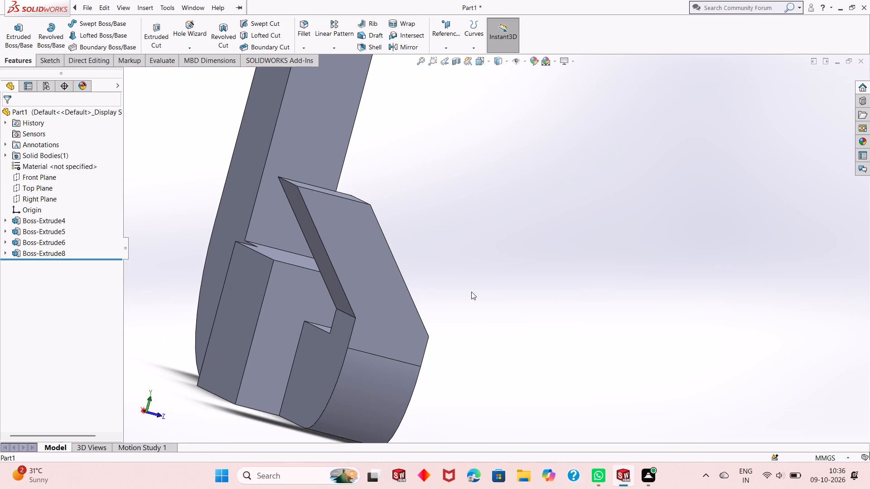
{"action": "middle_click_drag", "start_coordinate": [471, 292], "coordinate": [456, 301]}
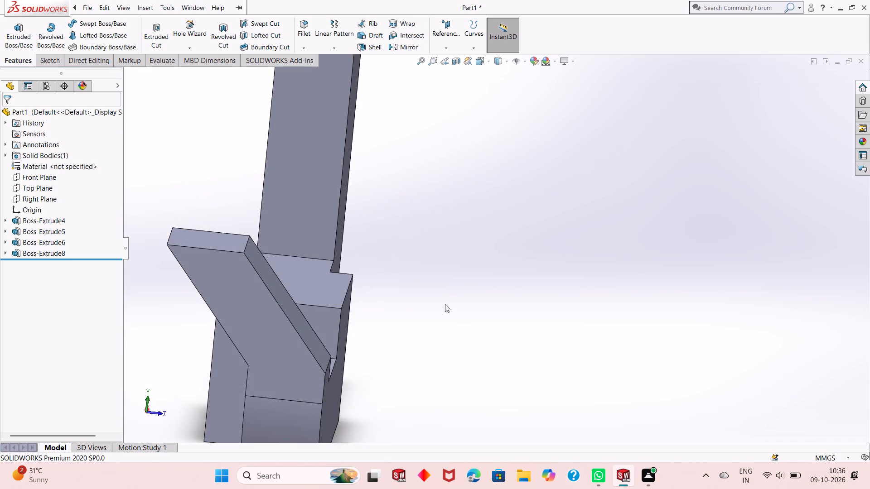
{"action": "scroll", "coordinate": [328, 329], "scroll_direction": "up", "scroll_amount": 1}
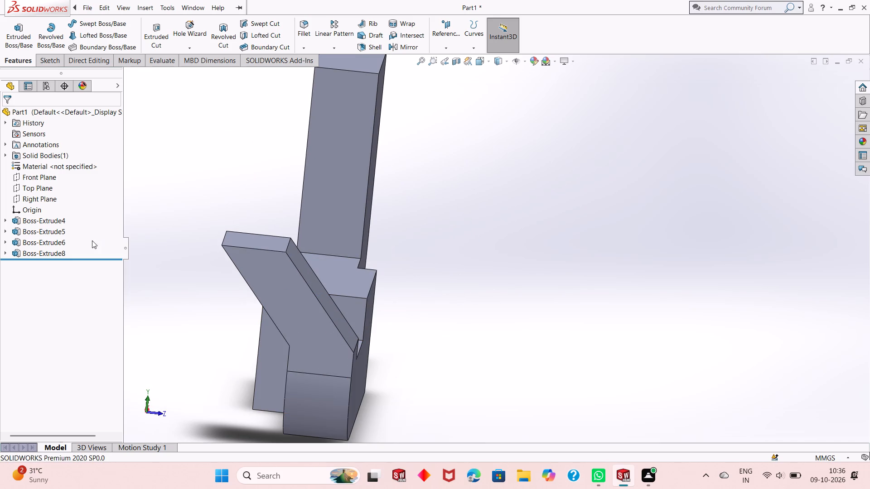
{"action": "left_click", "coordinate": [53, 199]}
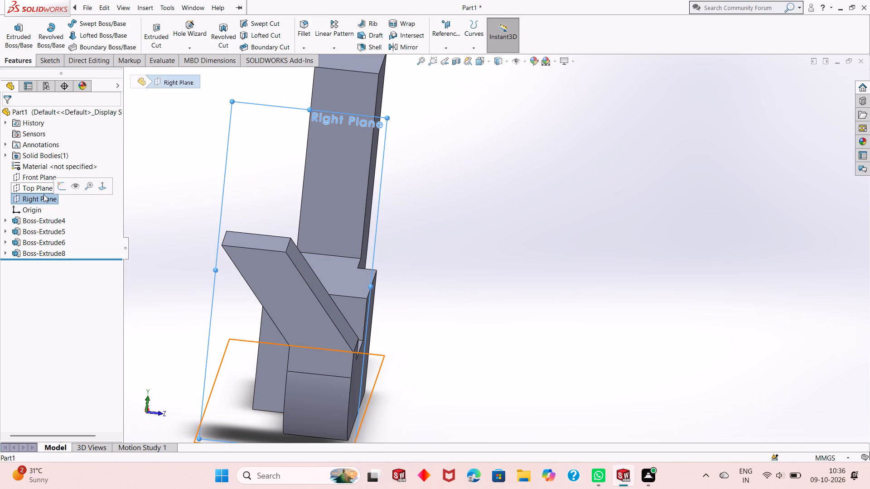
{"action": "left_click", "coordinate": [44, 172]}
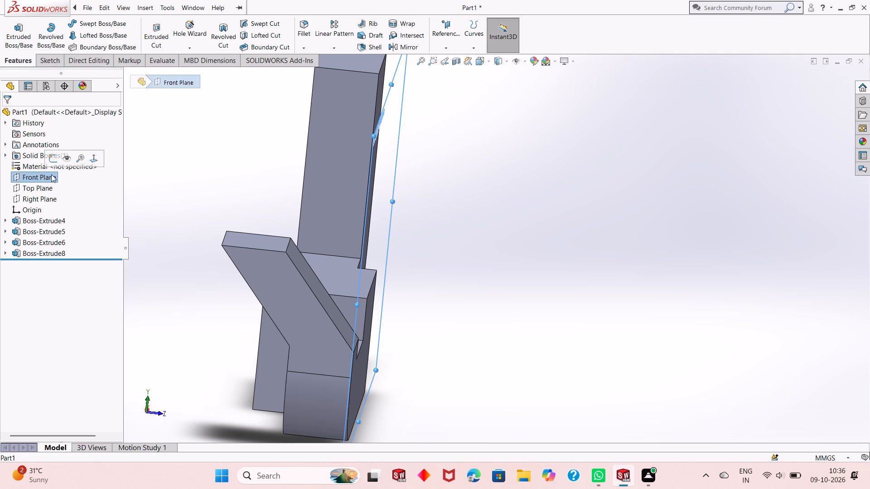
{"action": "left_click", "coordinate": [50, 179]}
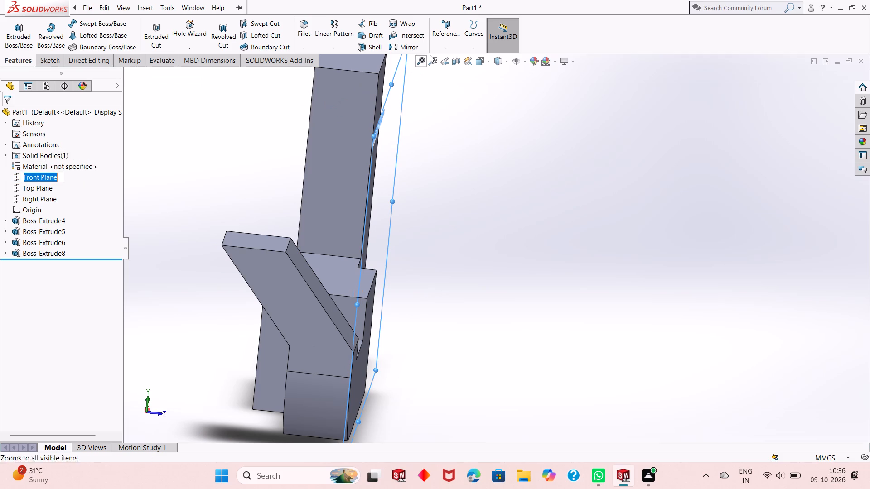
{"action": "left_click", "coordinate": [445, 36]}
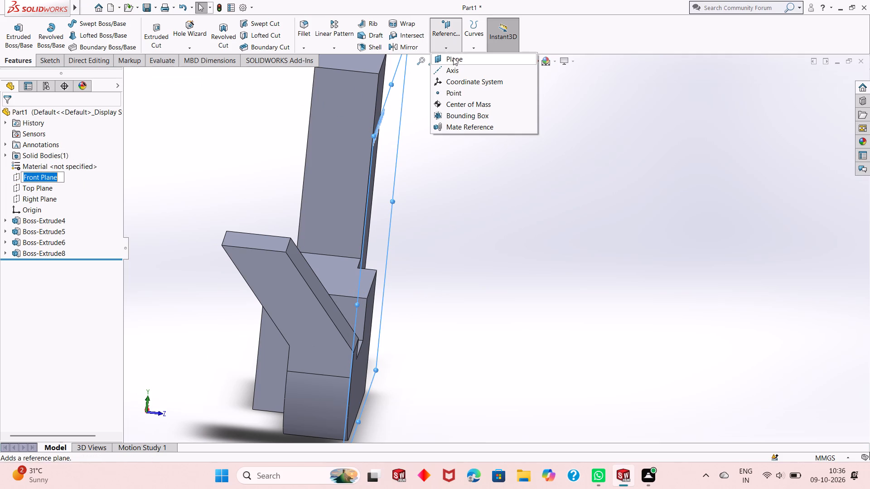
{"action": "left_click", "coordinate": [453, 58]}
{"action": "scroll", "coordinate": [407, 211], "scroll_direction": "up", "scroll_amount": 2}
{"action": "middle_click_drag", "start_coordinate": [459, 223], "coordinate": [454, 221]}
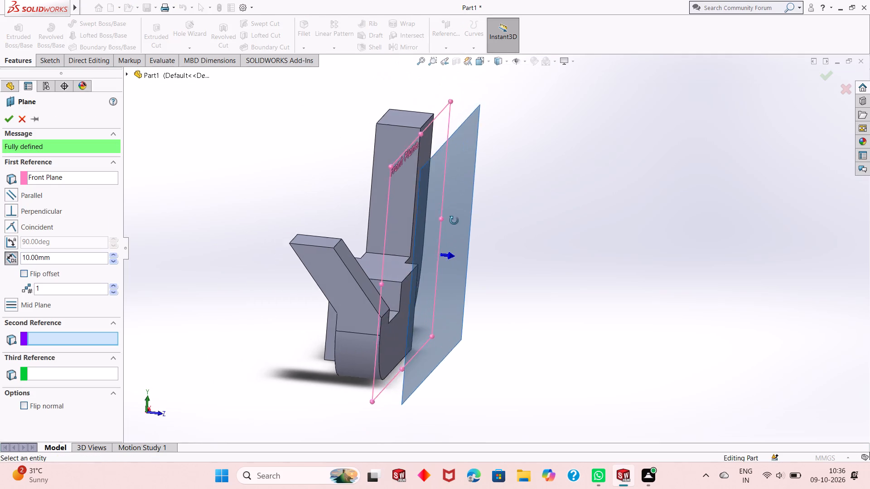
{"action": "middle_click_drag", "start_coordinate": [454, 221], "coordinate": [459, 216]}
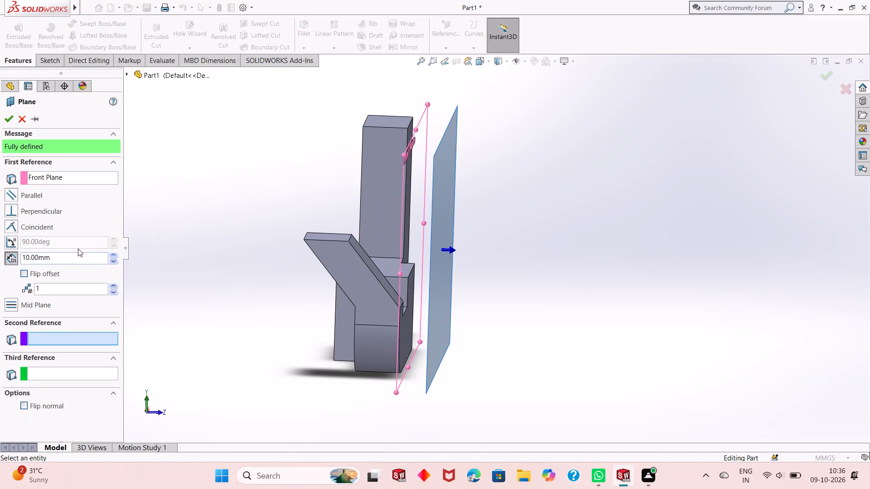
{"action": "left_click", "coordinate": [21, 273]}
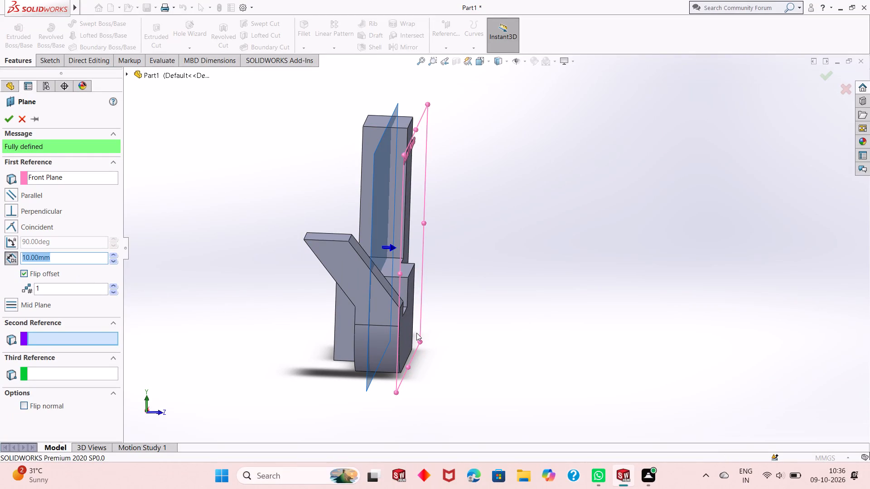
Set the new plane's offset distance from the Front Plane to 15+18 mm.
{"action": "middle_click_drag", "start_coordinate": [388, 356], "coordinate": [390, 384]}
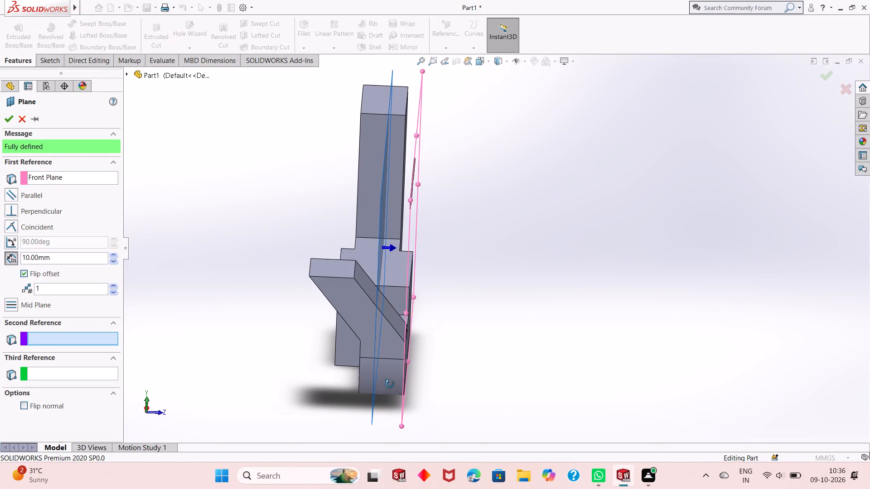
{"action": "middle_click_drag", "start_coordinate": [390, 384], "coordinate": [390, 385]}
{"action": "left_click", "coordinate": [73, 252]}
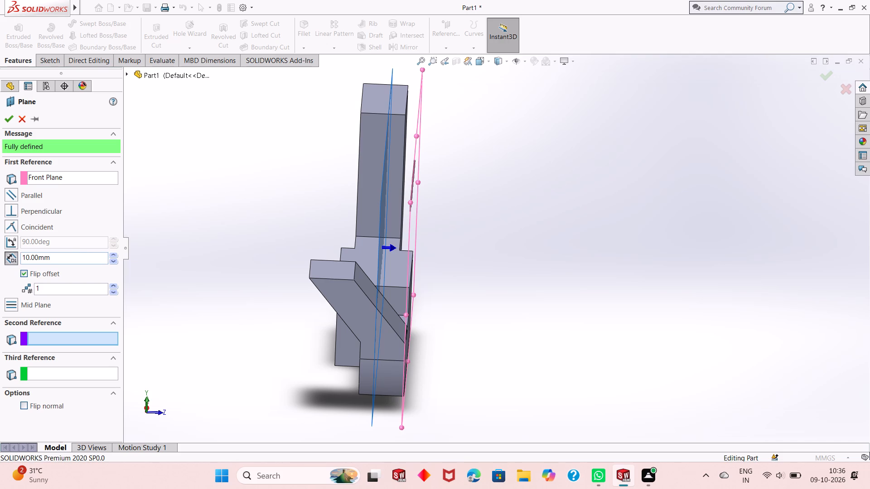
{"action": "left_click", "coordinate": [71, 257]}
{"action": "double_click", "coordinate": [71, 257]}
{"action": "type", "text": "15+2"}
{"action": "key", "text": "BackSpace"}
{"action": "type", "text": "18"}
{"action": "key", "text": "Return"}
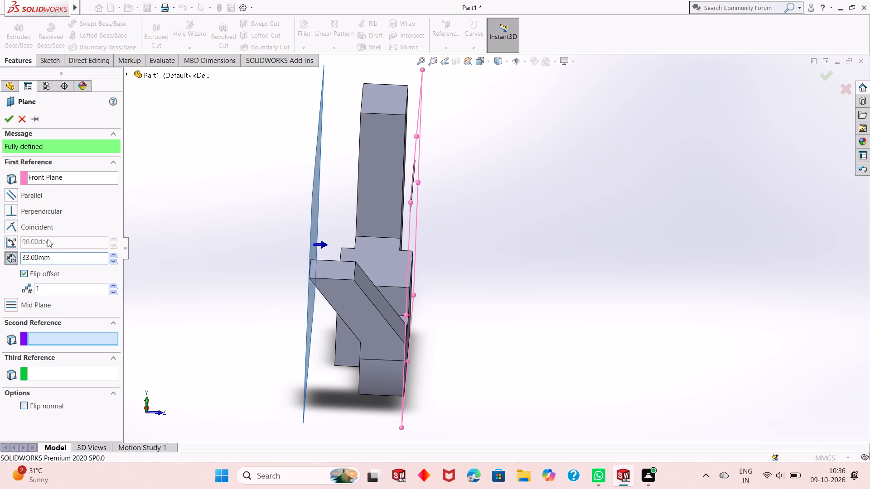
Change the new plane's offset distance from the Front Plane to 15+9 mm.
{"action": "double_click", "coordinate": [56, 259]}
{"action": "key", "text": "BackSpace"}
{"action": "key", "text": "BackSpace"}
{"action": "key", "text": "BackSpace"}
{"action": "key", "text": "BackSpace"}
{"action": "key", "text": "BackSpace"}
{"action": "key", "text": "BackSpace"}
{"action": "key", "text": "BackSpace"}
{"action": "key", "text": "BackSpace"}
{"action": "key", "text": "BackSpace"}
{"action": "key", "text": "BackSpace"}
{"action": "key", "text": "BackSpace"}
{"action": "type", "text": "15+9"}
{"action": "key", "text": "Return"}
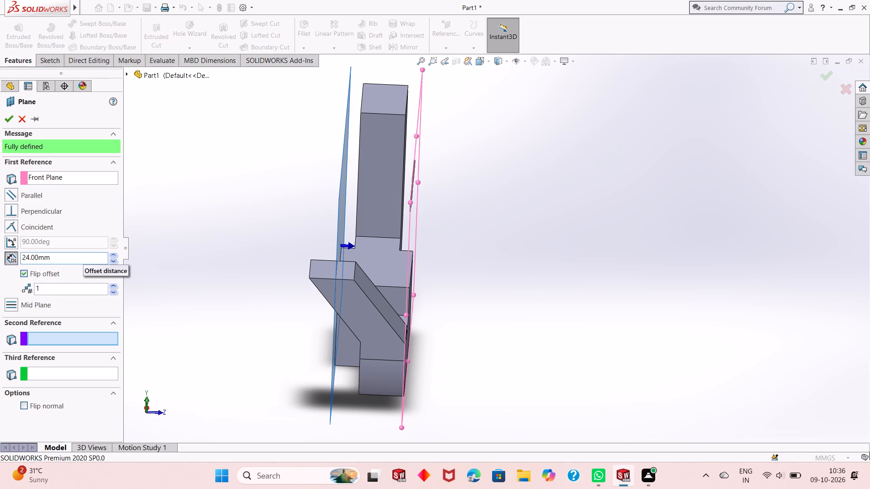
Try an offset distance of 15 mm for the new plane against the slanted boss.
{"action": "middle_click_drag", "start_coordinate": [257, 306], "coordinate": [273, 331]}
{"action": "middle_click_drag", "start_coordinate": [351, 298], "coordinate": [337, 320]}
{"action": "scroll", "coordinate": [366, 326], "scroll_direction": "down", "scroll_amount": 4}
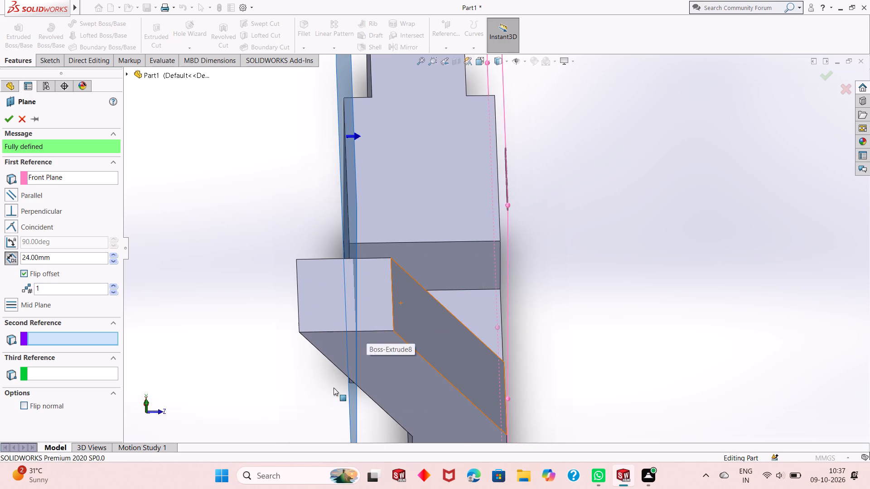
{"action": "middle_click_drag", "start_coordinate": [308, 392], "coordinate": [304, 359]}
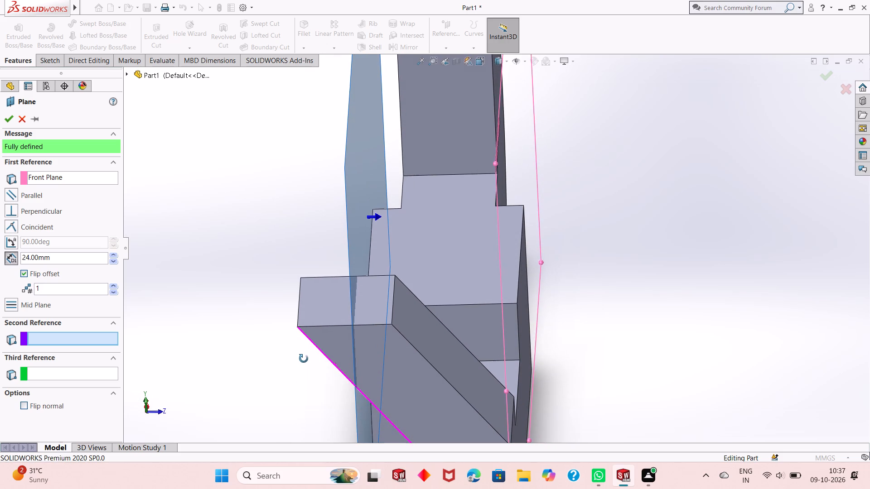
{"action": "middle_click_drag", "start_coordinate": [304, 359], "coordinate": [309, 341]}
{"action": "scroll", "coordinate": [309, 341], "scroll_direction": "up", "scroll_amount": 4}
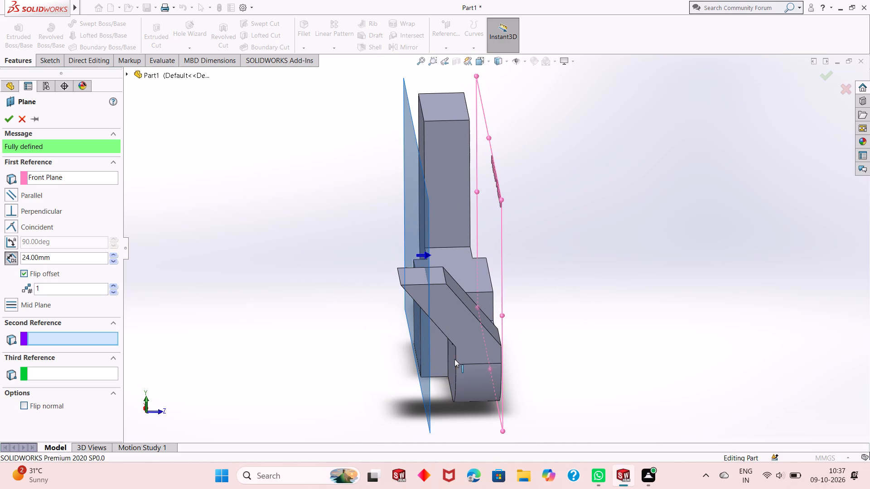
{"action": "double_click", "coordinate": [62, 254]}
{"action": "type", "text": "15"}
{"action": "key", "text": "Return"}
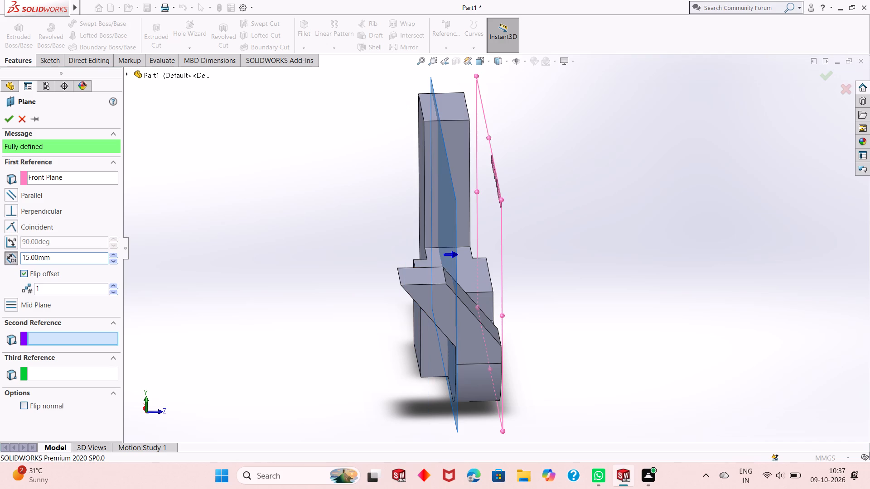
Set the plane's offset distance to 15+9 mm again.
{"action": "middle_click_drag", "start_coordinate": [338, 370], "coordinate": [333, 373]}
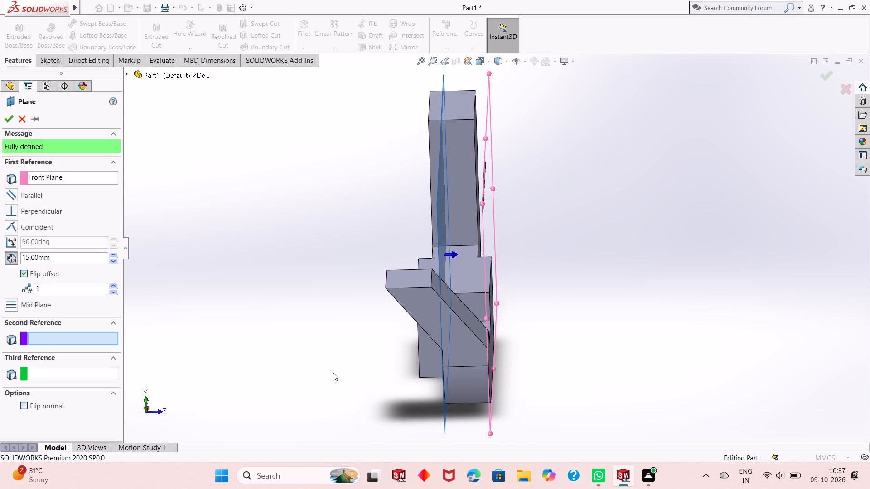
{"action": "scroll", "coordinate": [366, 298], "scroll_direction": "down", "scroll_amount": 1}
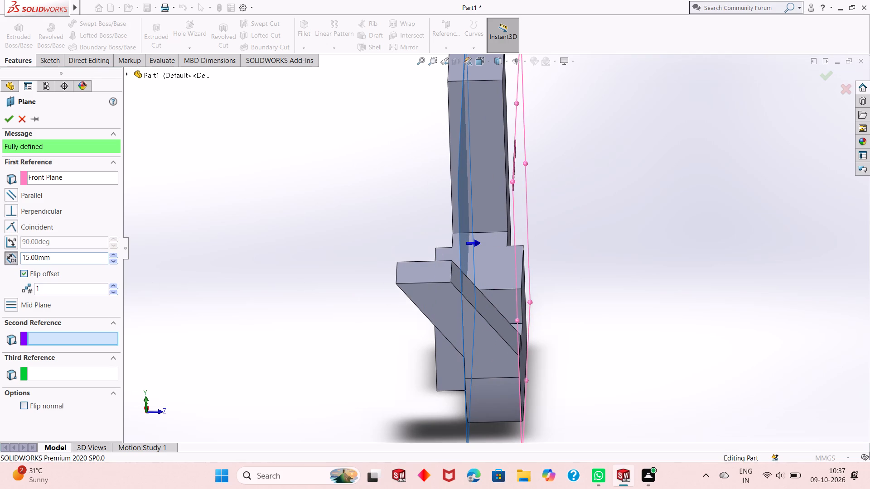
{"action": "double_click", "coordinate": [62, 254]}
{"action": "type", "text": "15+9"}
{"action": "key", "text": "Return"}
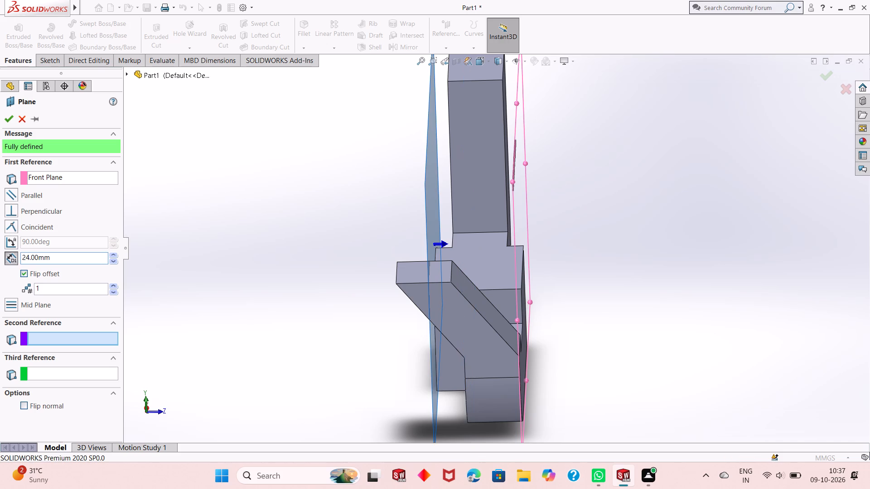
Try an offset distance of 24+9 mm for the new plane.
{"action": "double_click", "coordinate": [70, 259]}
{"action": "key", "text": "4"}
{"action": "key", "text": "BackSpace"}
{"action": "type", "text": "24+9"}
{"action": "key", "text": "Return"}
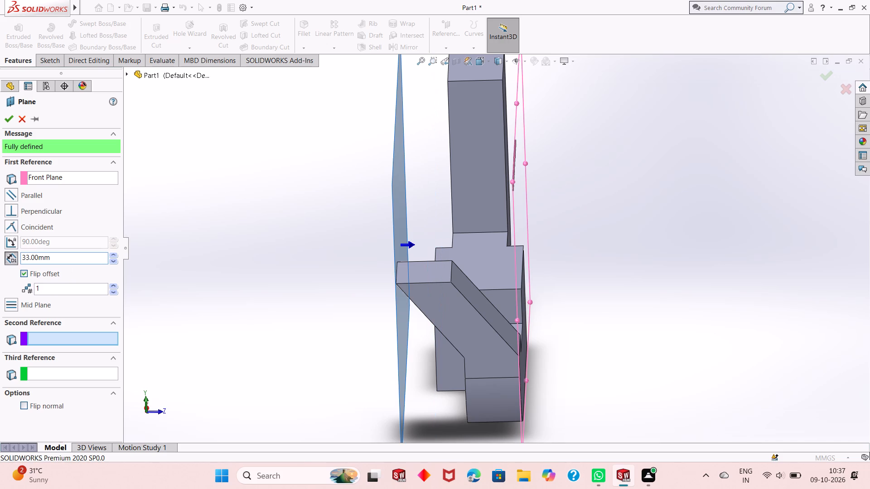
Set the new plane's offset distance from the Front Plane to 24 mm and finish creating the plane.
{"action": "left_click", "coordinate": [74, 259]}
{"action": "left_click", "coordinate": [74, 259]}
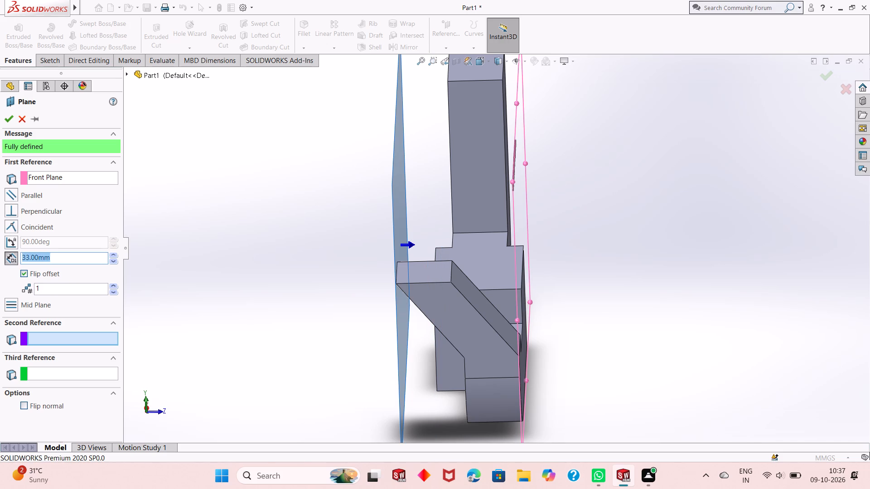
{"action": "type", "text": "24"}
{"action": "key", "text": "Return"}
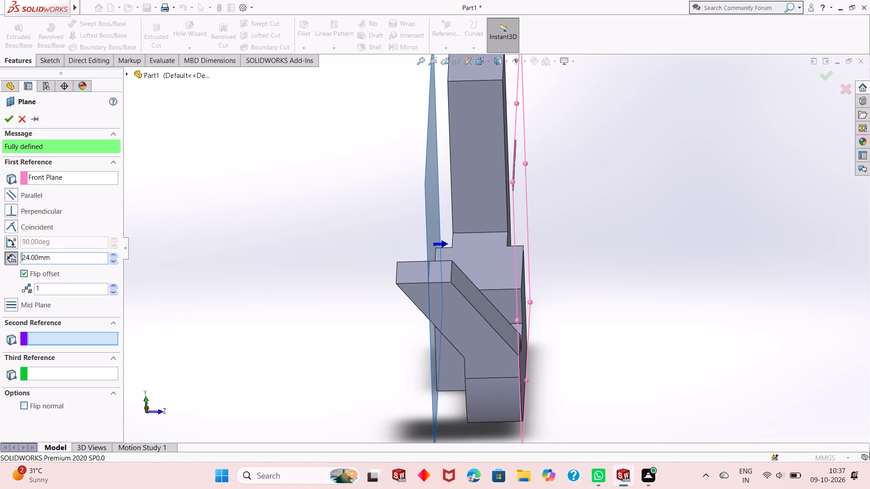
{"action": "middle_click_drag", "start_coordinate": [358, 310], "coordinate": [369, 340]}
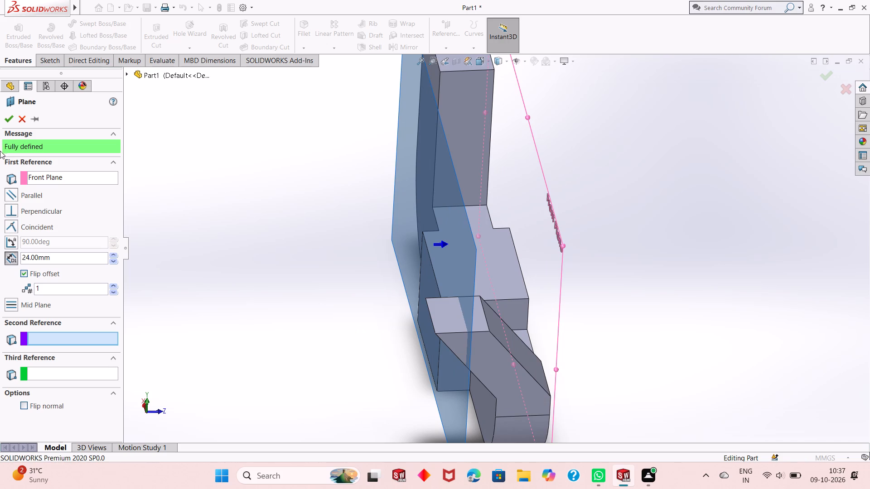
{"action": "left_click", "coordinate": [12, 120]}
Start a new sketch on the offset plane Plane1.
{"action": "middle_click_drag", "start_coordinate": [304, 315], "coordinate": [284, 272]}
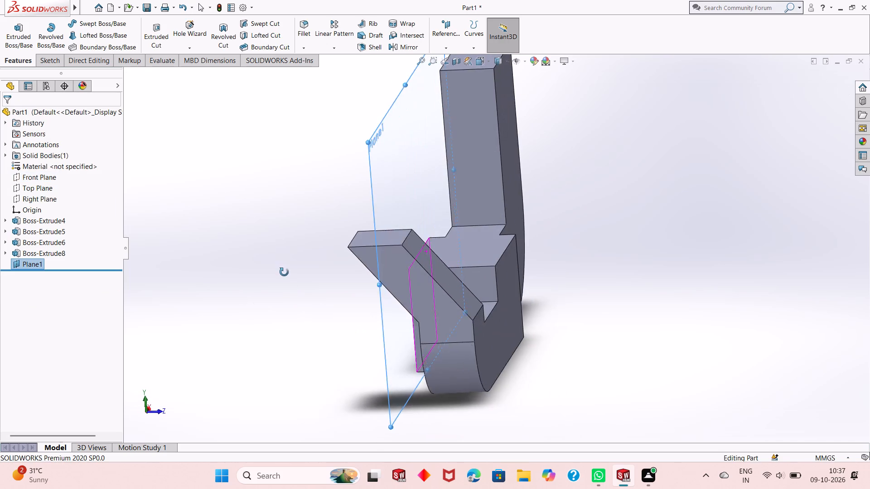
{"action": "middle_click_drag", "start_coordinate": [284, 272], "coordinate": [267, 267]}
{"action": "left_click", "coordinate": [339, 170]}
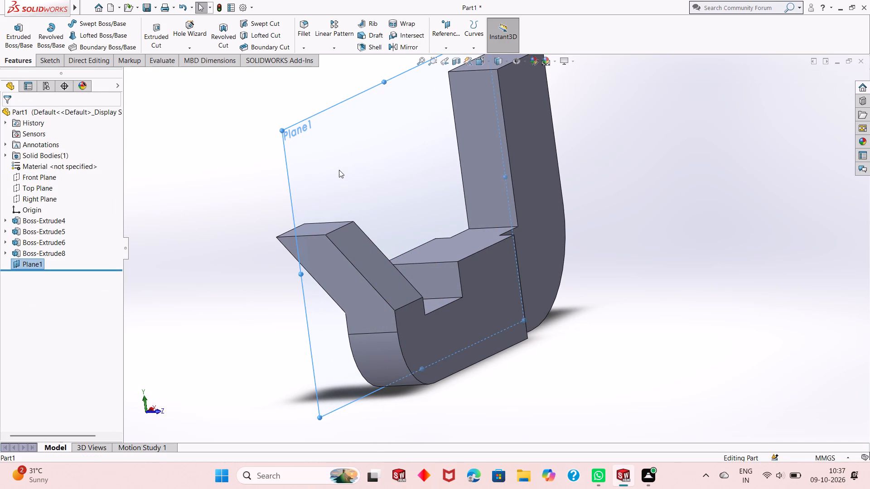
{"action": "left_click", "coordinate": [379, 148]}
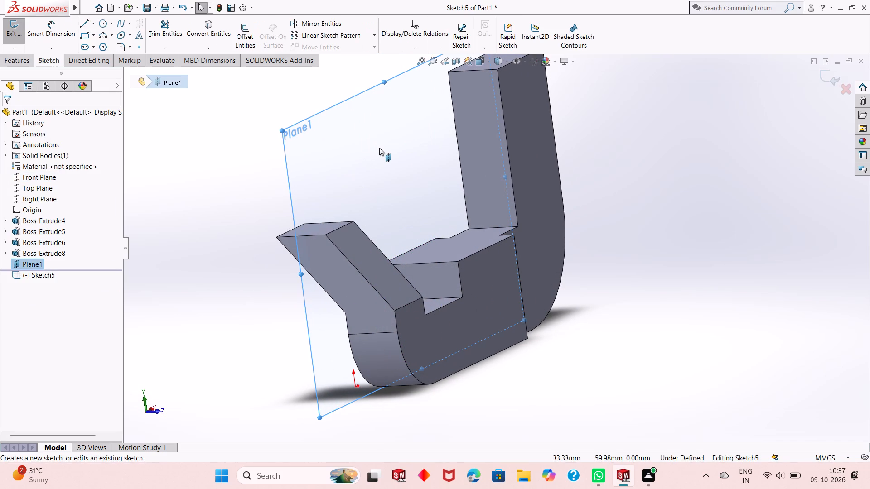
{"action": "key", "text": "ctrl+8"}
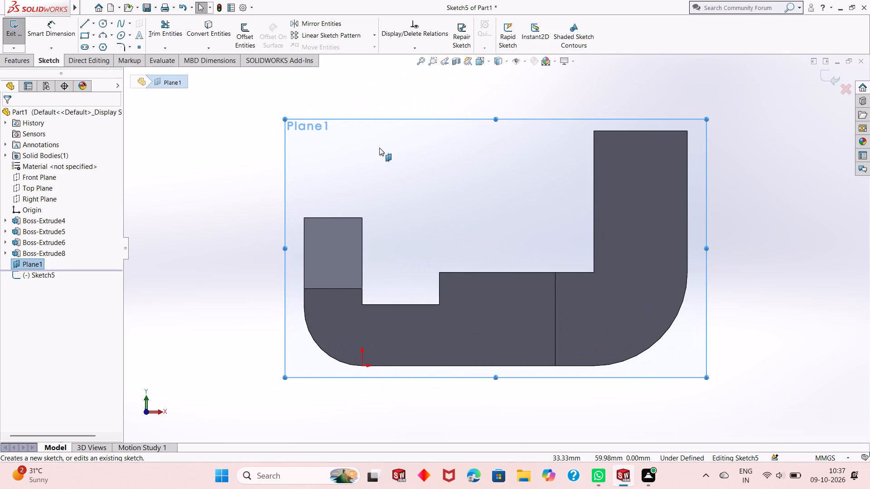
{"action": "left_click", "coordinate": [207, 196]}
Sketch a circle of about 7.4 mm radius above the slanted boss, clear of its top edge.
{"action": "scroll", "coordinate": [338, 167], "scroll_direction": "down", "scroll_amount": 3}
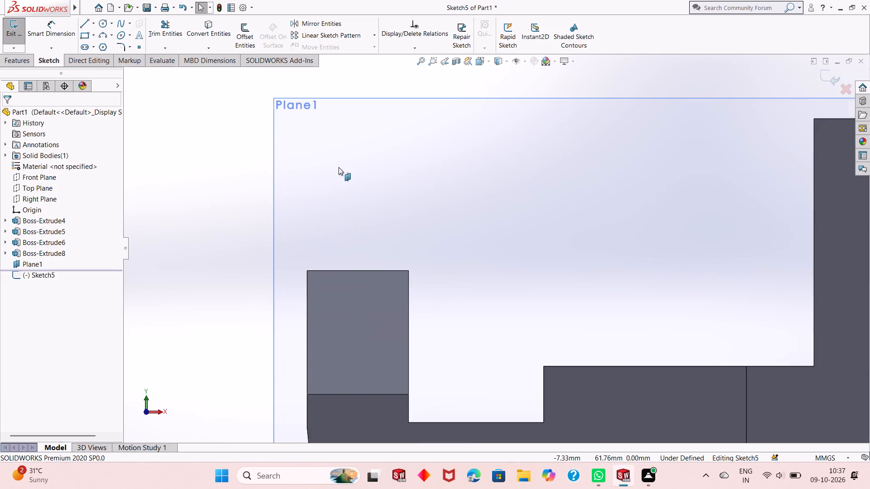
{"action": "scroll", "coordinate": [309, 223], "scroll_direction": "up", "scroll_amount": 3}
{"action": "scroll", "coordinate": [560, 260], "scroll_direction": "down", "scroll_amount": 1}
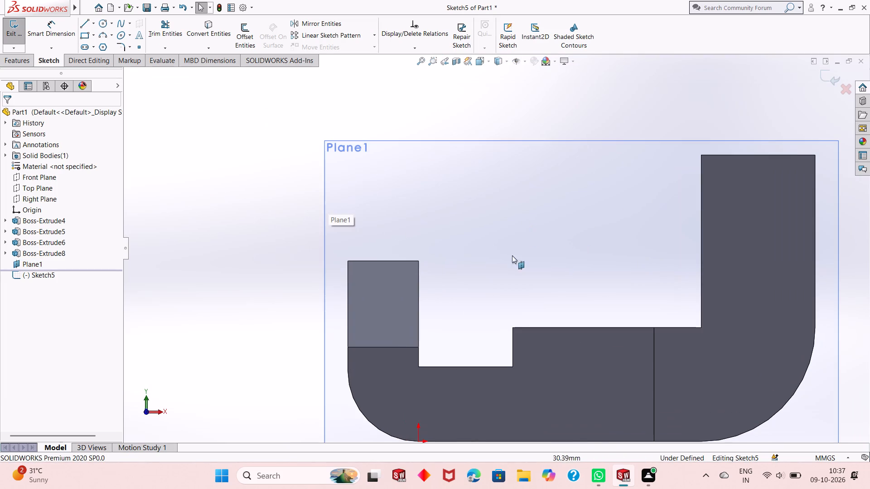
{"action": "left_click", "coordinate": [99, 24]}
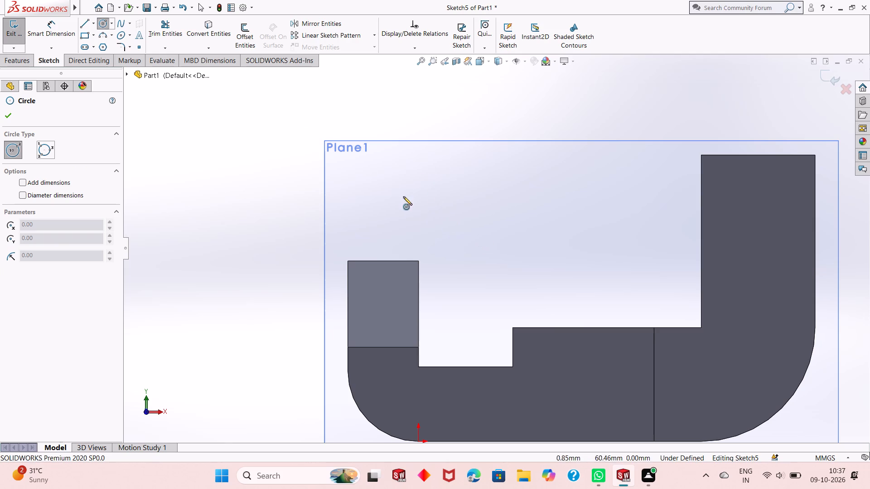
{"action": "left_click", "coordinate": [386, 155]}
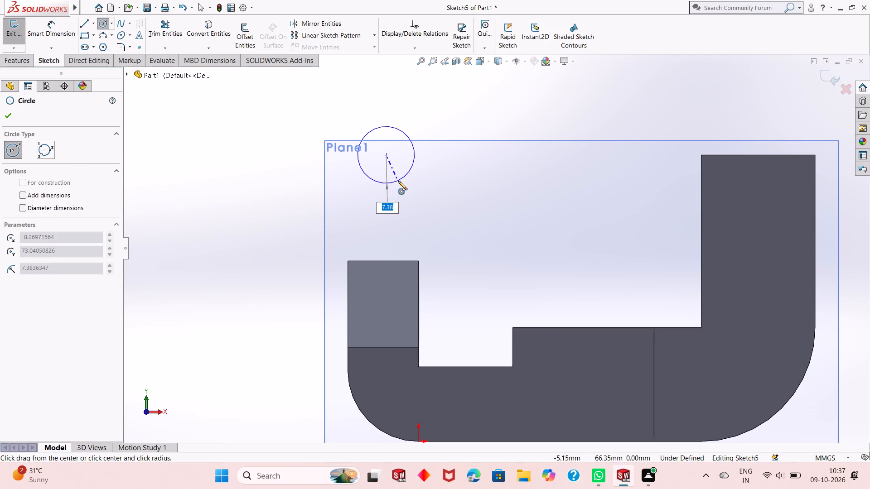
{"action": "left_click", "coordinate": [398, 181]}
{"action": "right_click", "coordinate": [230, 156]}
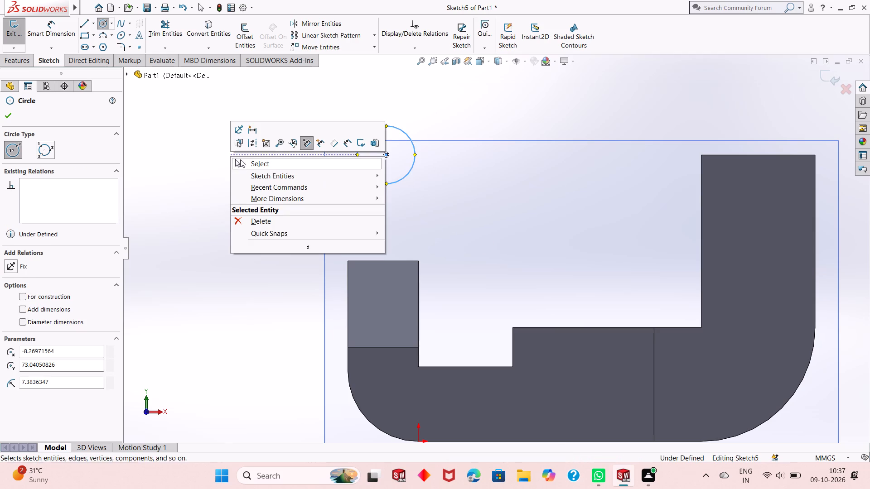
{"action": "left_click", "coordinate": [241, 163]}
Dimension the circle's diameter as 18 mm.
{"action": "left_click", "coordinate": [77, 40]}
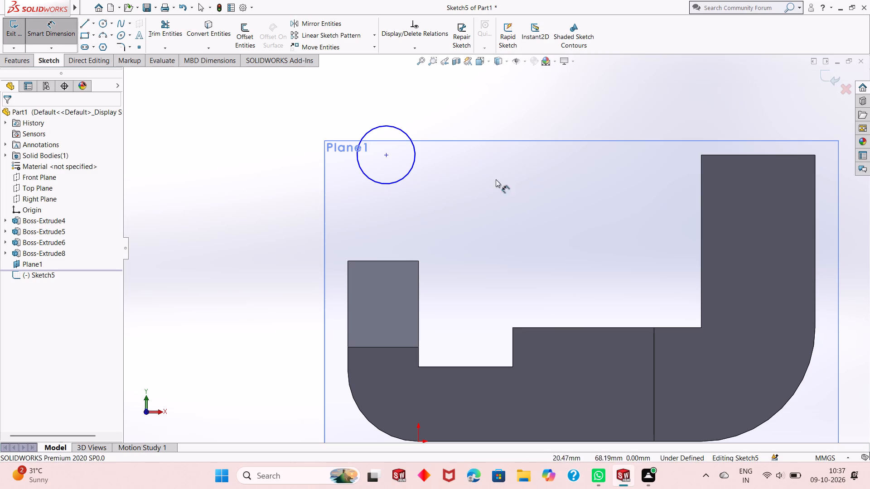
{"action": "left_click", "coordinate": [366, 175]}
{"action": "left_click", "coordinate": [260, 205]}
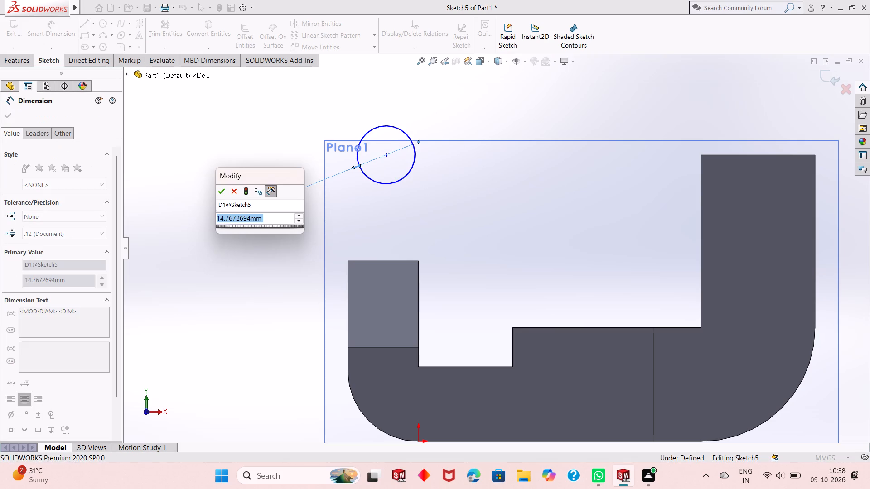
{"action": "type", "text": "18"}
{"action": "key", "text": "Return"}
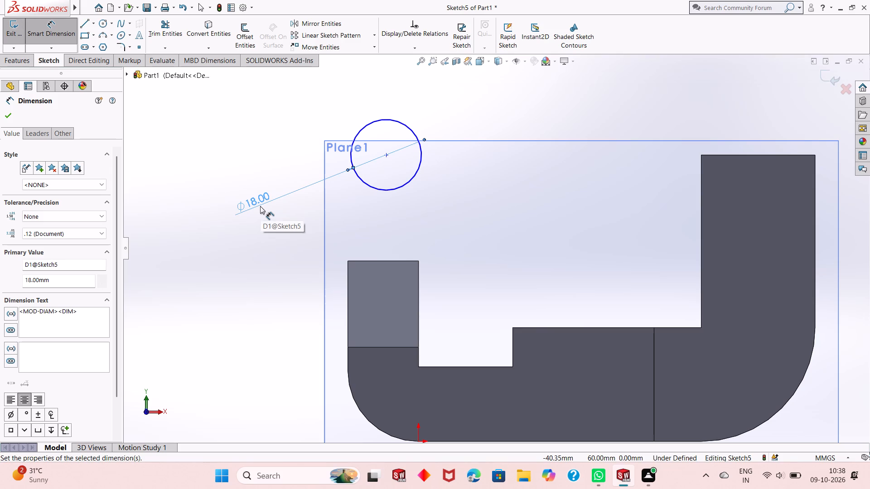
Dimension the circle's centre horizontally at 9 mm from the slanted boss's outer vertical edge.
{"action": "left_click", "coordinate": [388, 154]}
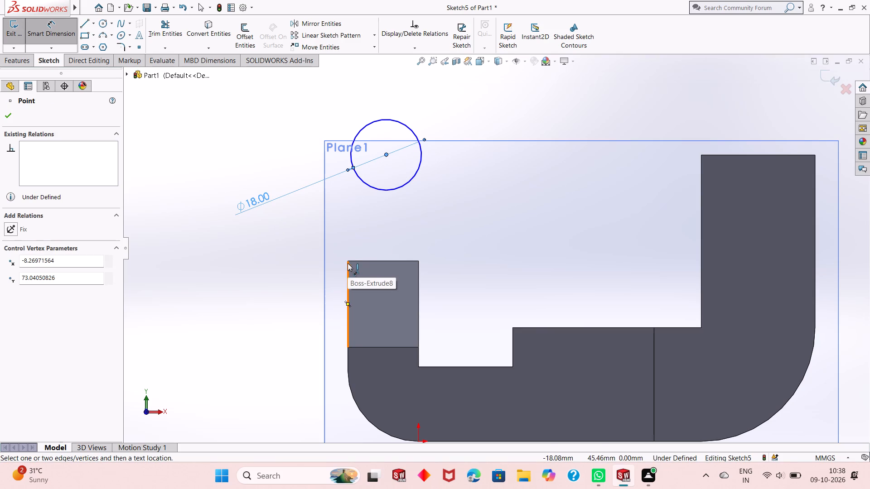
{"action": "left_click", "coordinate": [348, 263]}
{"action": "left_click", "coordinate": [280, 326]}
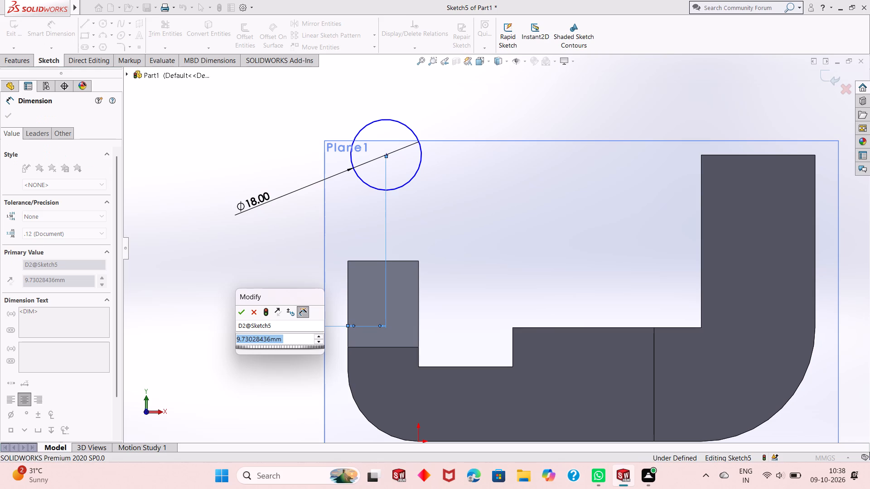
{"action": "key", "text": "9"}
{"action": "key", "text": "Return"}
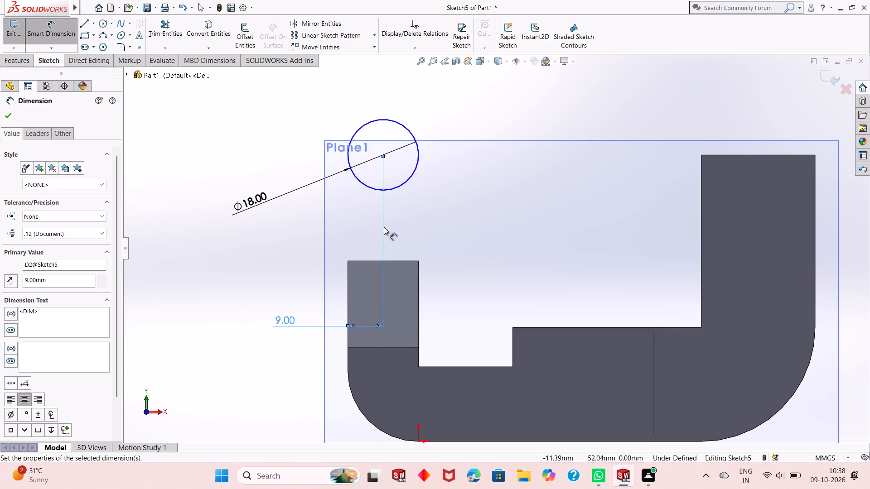
Dimension the circle's centre vertically at 46 mm above the origin.
{"action": "left_click", "coordinate": [385, 153]}
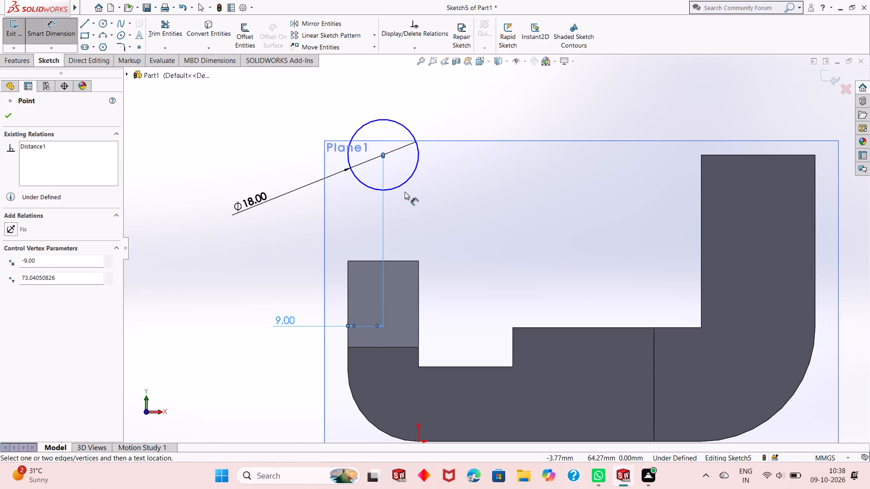
{"action": "left_click", "coordinate": [418, 440]}
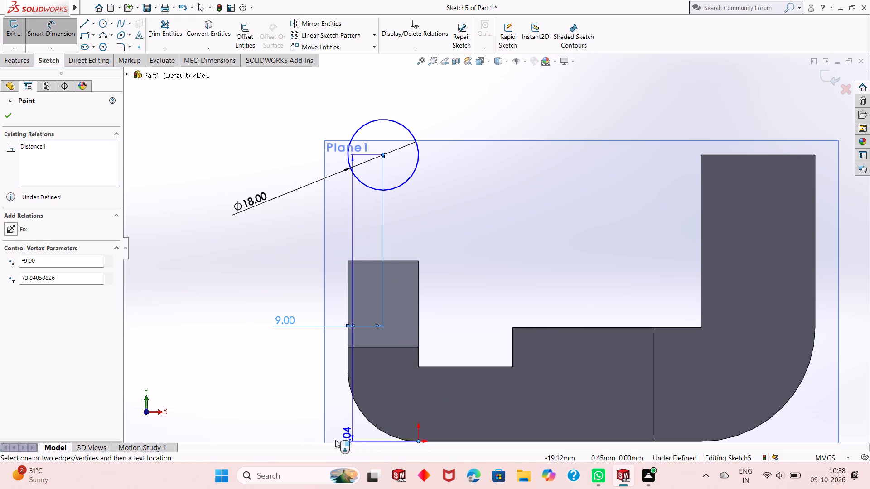
{"action": "left_click", "coordinate": [316, 431]}
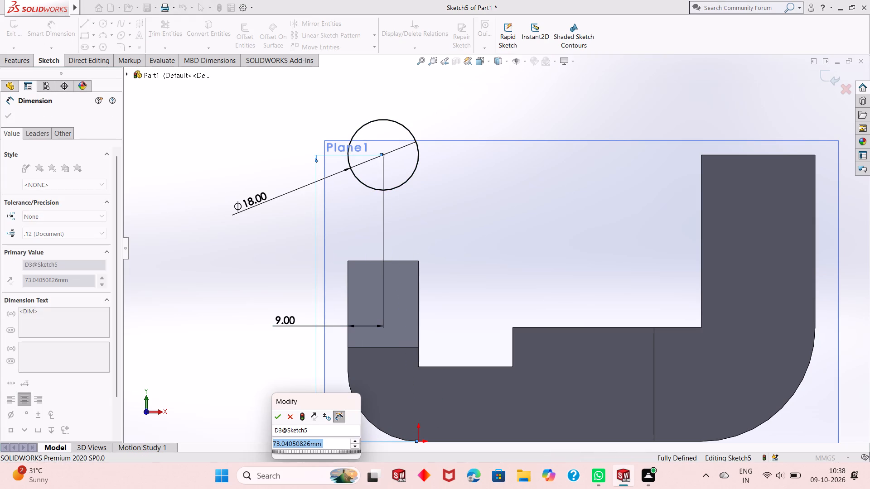
{"action": "type", "text": "48"}
{"action": "key", "text": "BackSpace"}
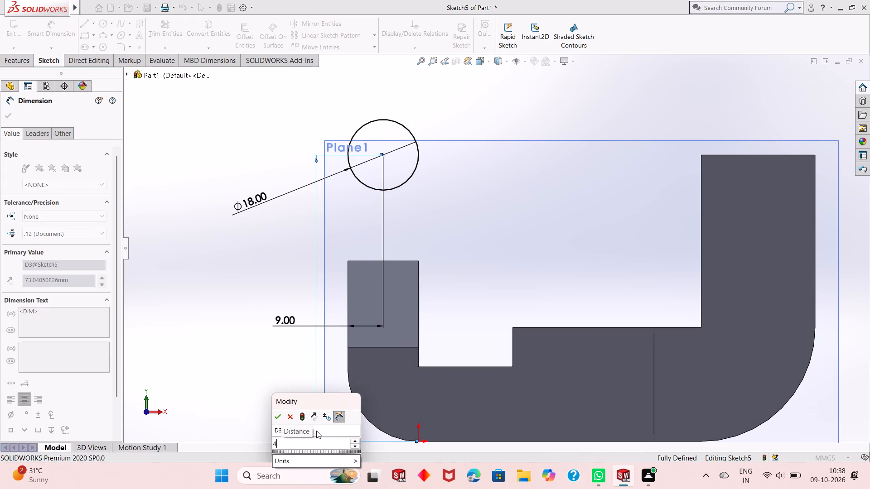
{"action": "key", "text": "6"}
{"action": "key", "text": "Return"}
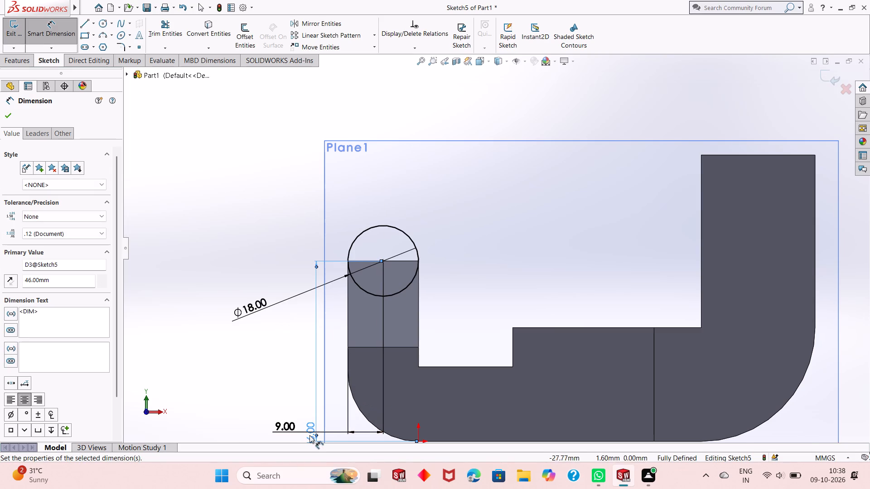
Set the height of the circle's centre above the origin to 46+9 mm.
{"action": "scroll", "coordinate": [302, 396], "scroll_direction": "down", "scroll_amount": 1}
{"action": "scroll", "coordinate": [324, 398], "scroll_direction": "up", "scroll_amount": 2}
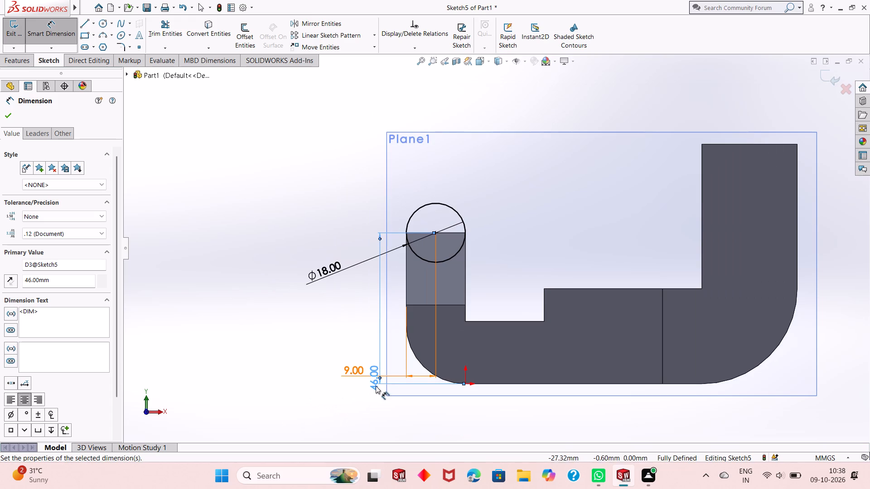
{"action": "double_click", "coordinate": [376, 386]}
{"action": "type", "text": "46+"}
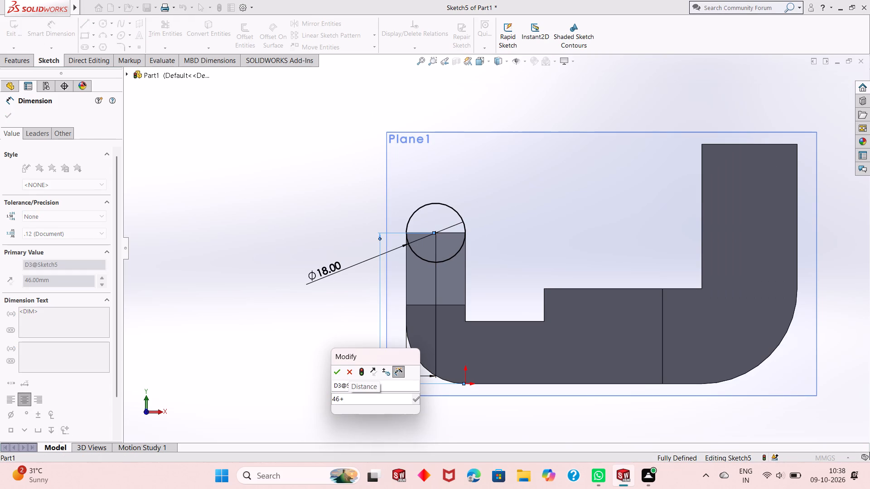
{"action": "key", "text": "9"}
{"action": "key", "text": "Return"}
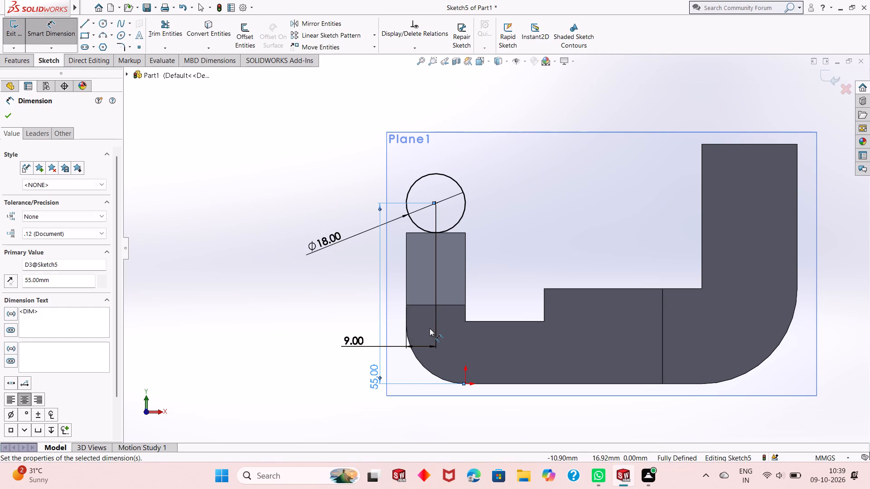
{"action": "key", "text": "Escape"}
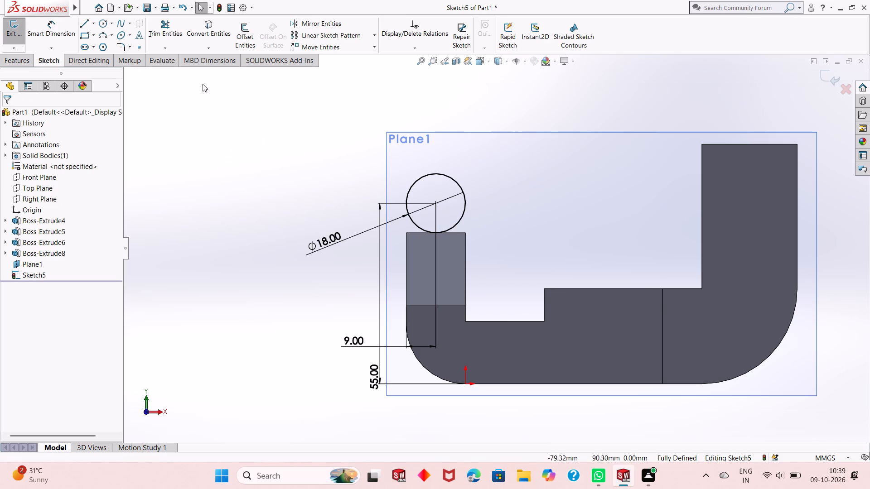
Sketch lines from one side of the circle 9 mm down, 18 mm along the slanted boss's top edge, and 9 mm up to the opposite side.
{"action": "left_click", "coordinate": [84, 24]}
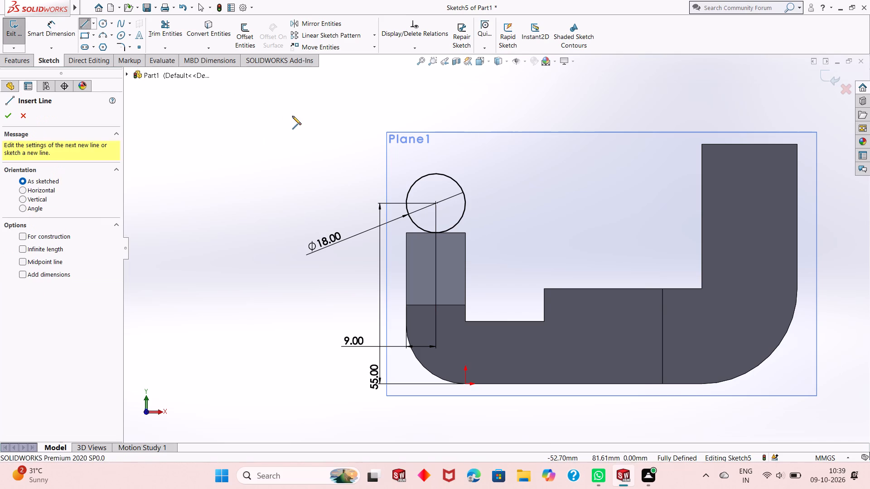
{"action": "left_click", "coordinate": [407, 202]}
{"action": "left_click", "coordinate": [407, 232]}
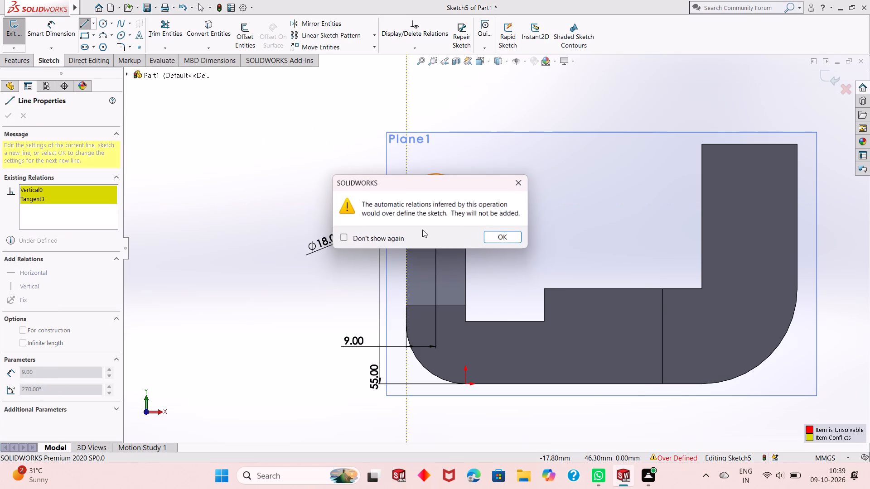
{"action": "left_click", "coordinate": [500, 235]}
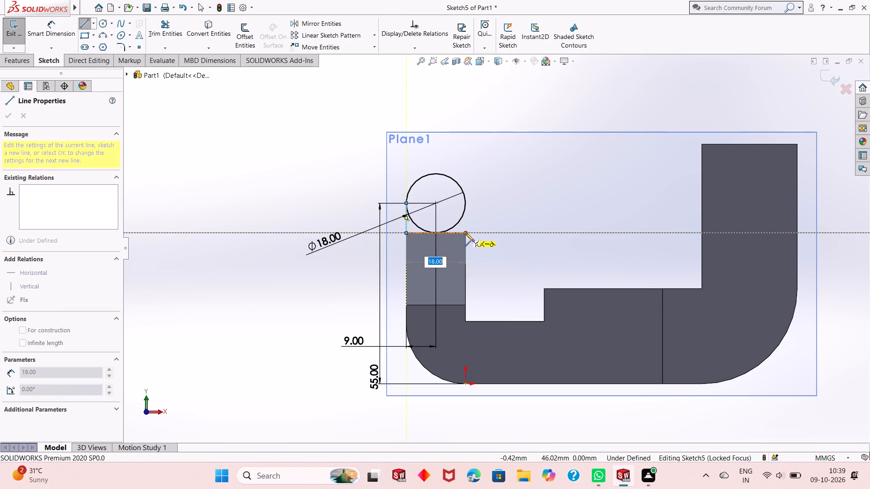
{"action": "left_click", "coordinate": [466, 233]}
{"action": "left_click", "coordinate": [512, 240]}
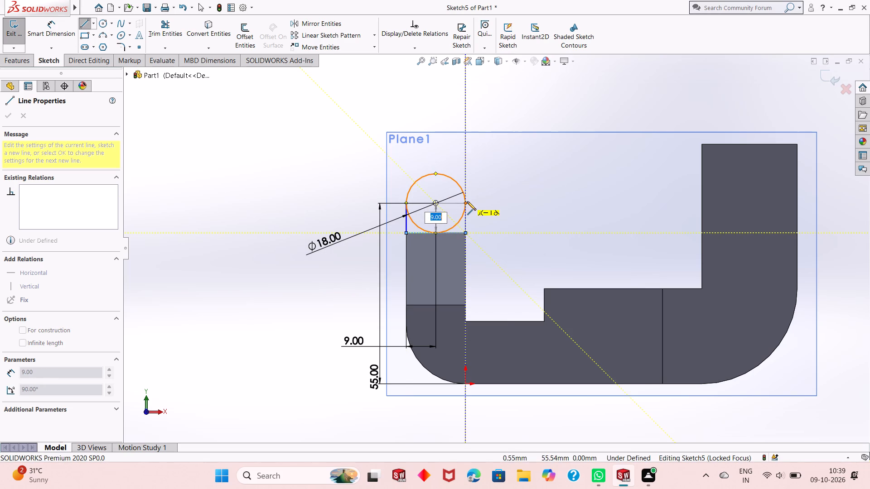
{"action": "left_click", "coordinate": [467, 201]}
{"action": "right_click", "coordinate": [488, 198]}
{"action": "left_click", "coordinate": [511, 207]}
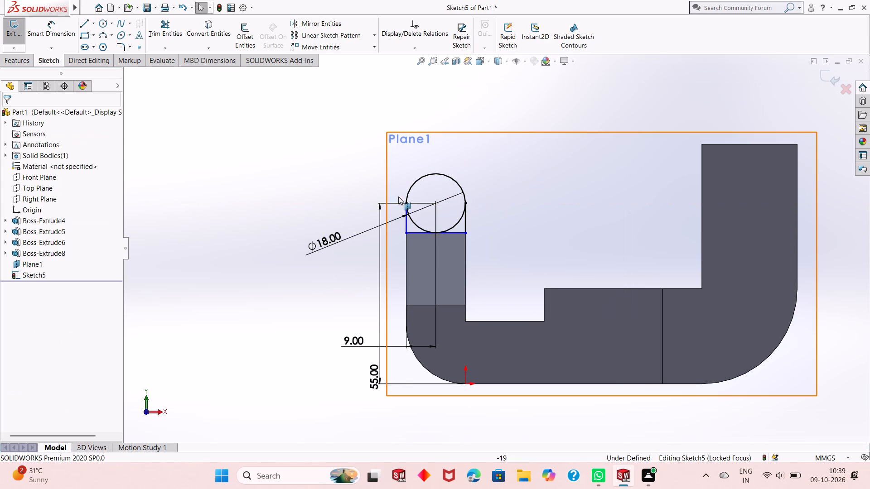
Trim away the lower half of the 18 mm circle inside the profile, leaving its upper arc.
{"action": "left_click", "coordinate": [160, 34]}
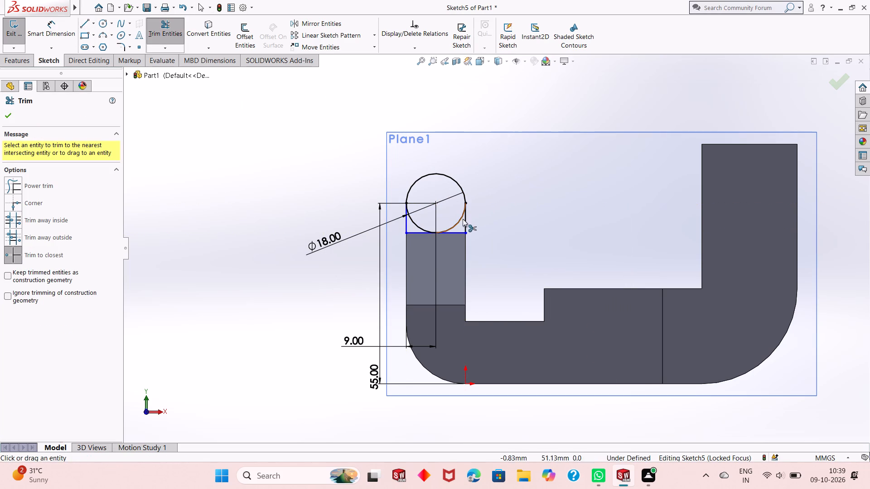
{"action": "left_click", "coordinate": [459, 224]}
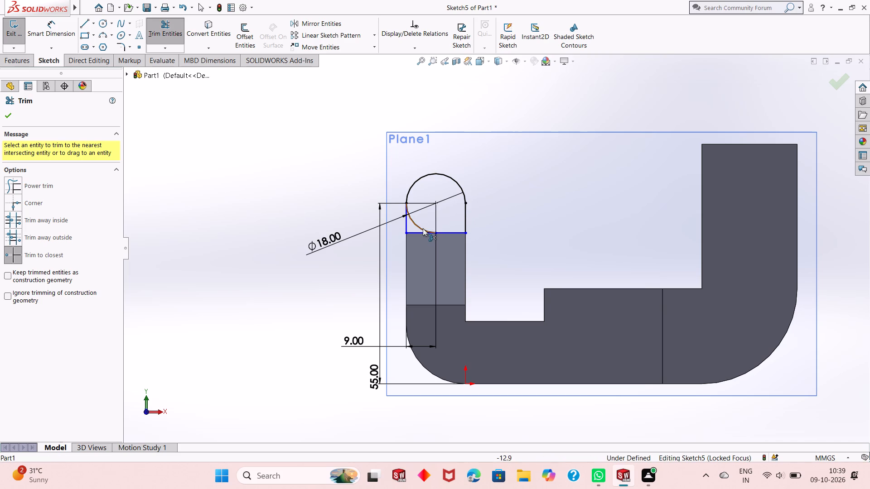
{"action": "left_click", "coordinate": [423, 228]}
{"action": "right_click", "coordinate": [259, 192]}
{"action": "left_click", "coordinate": [297, 221]}
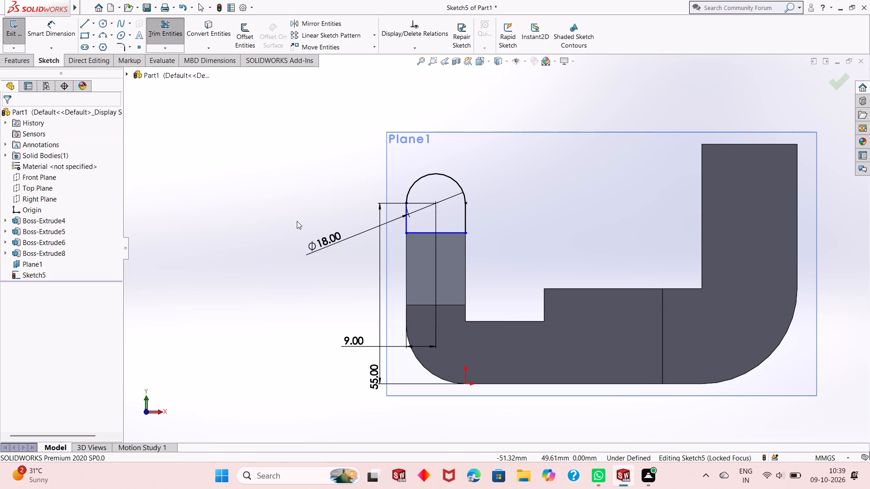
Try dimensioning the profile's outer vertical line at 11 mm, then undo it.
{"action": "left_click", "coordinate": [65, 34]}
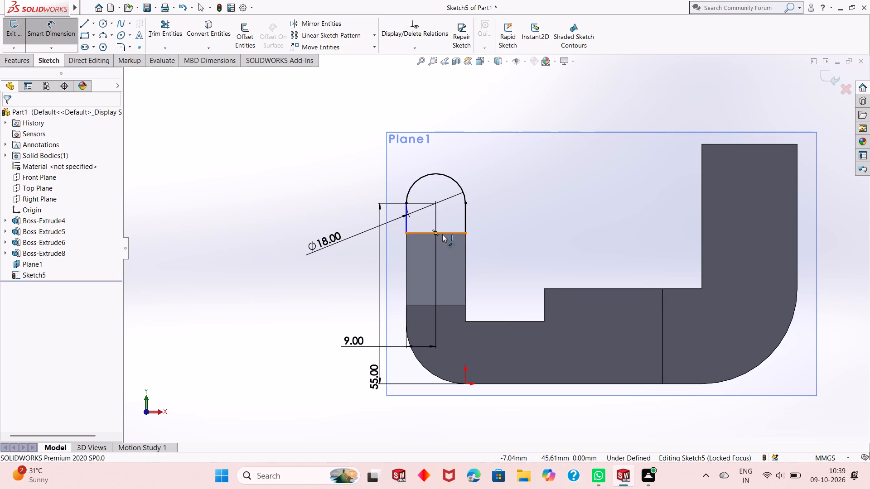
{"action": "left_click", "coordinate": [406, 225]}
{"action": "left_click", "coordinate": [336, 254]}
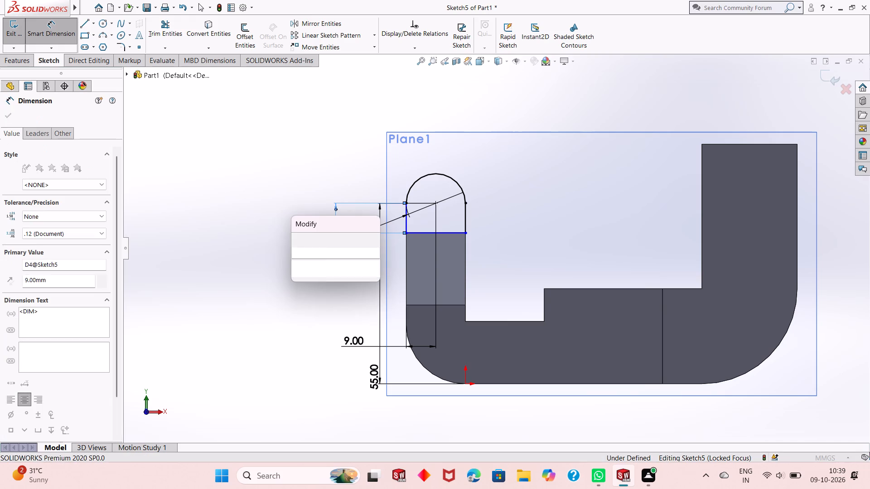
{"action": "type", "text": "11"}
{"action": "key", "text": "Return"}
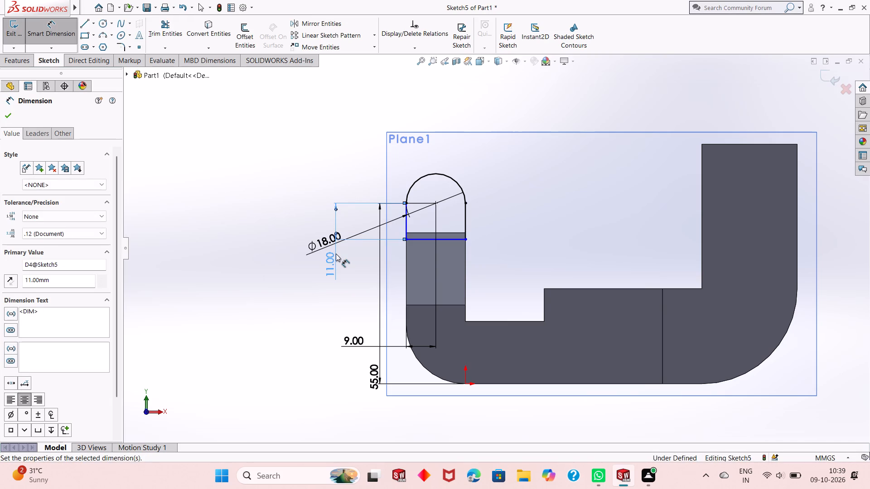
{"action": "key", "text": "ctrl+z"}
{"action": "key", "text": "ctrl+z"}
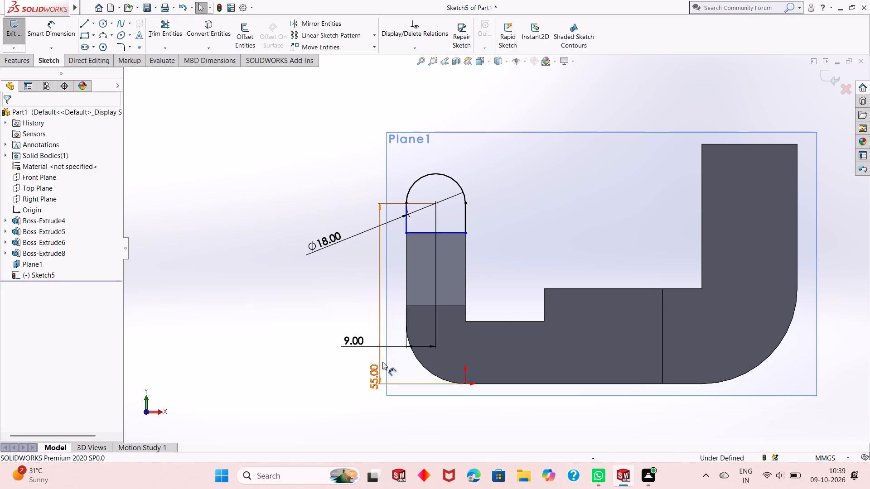
Set the height of the arc's centre above the origin to 46+11 mm.
{"action": "double_click", "coordinate": [378, 378]}
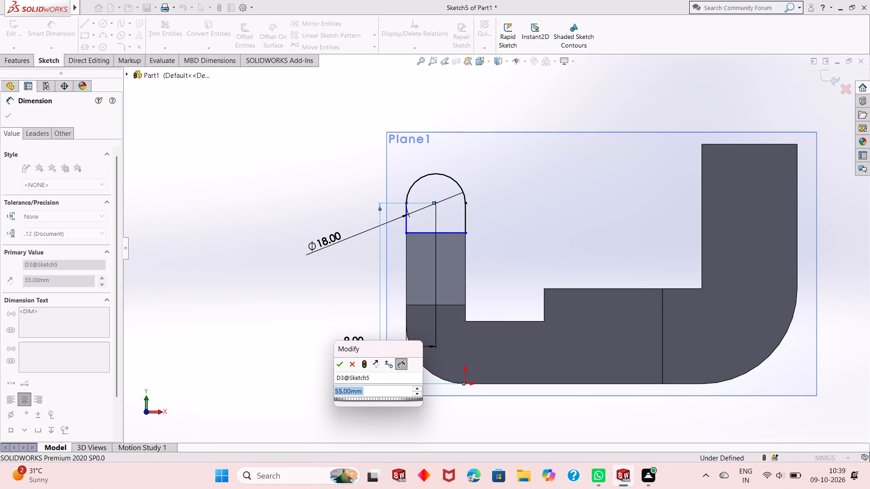
{"action": "type", "text": "46+11"}
{"action": "key", "text": "Return"}
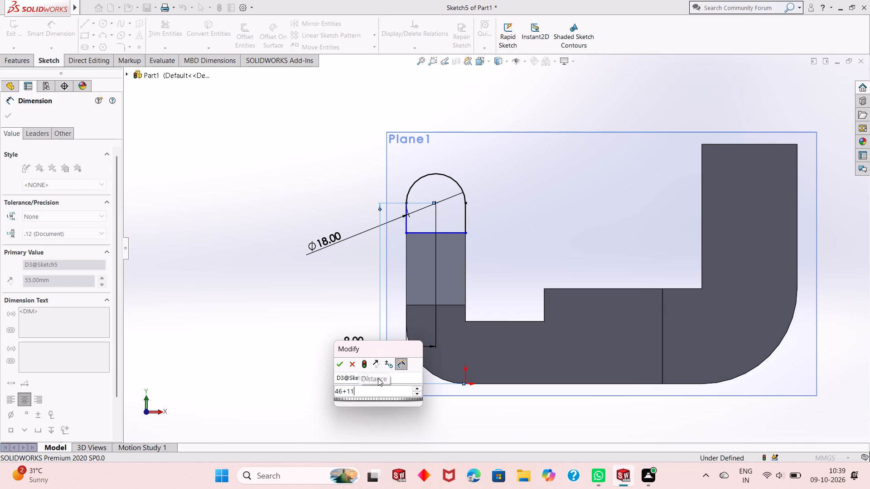
{"action": "key", "text": "Escape"}
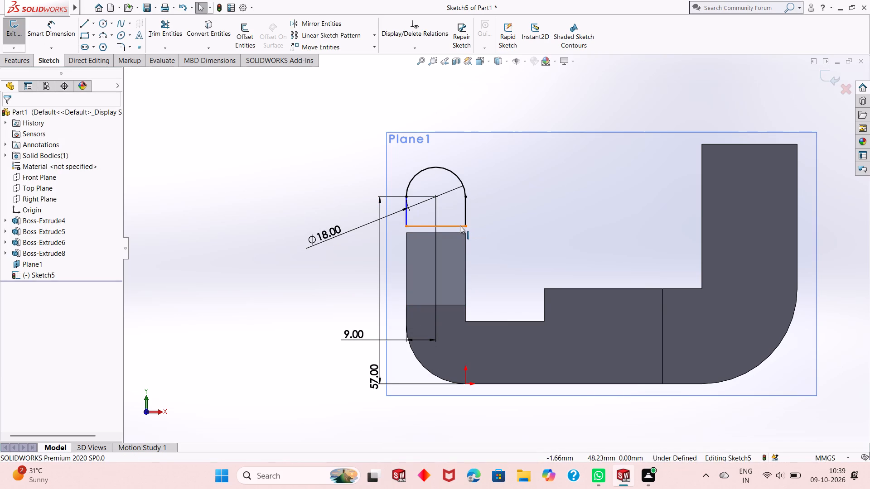
Delete the two vertical lines and the horizontal line below the arc.
{"action": "left_click_drag", "start_coordinate": [477, 210], "coordinate": [447, 223]}
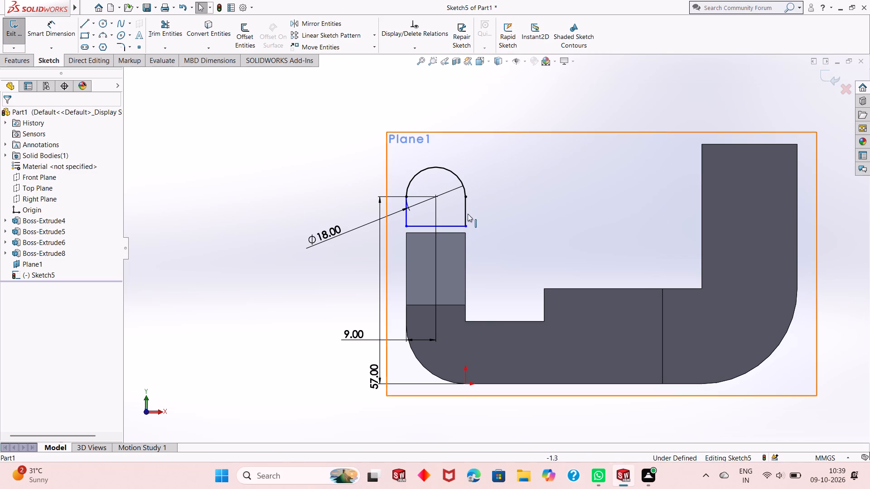
{"action": "left_click", "coordinate": [467, 216]}
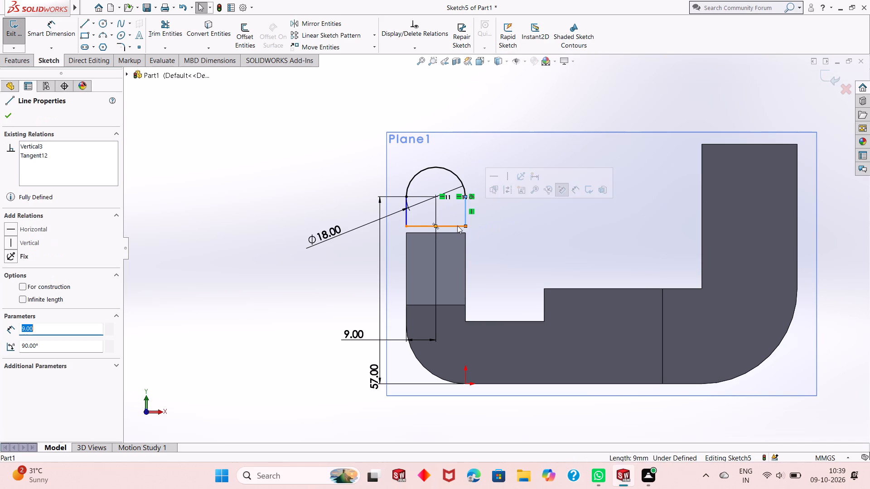
{"action": "left_click", "coordinate": [457, 225], "text": "ctrl"}
{"action": "left_click", "coordinate": [406, 212], "text": "ctrl"}
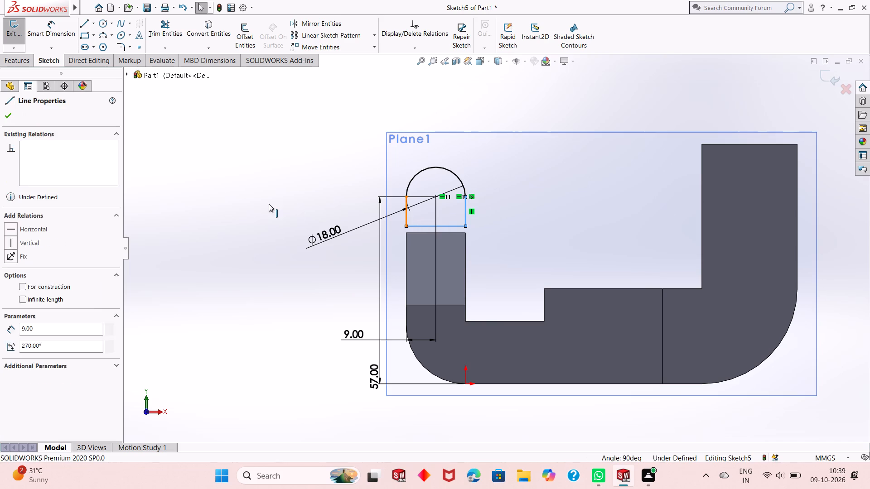
{"action": "right_click", "coordinate": [269, 204]}
{"action": "left_click", "coordinate": [305, 326]}
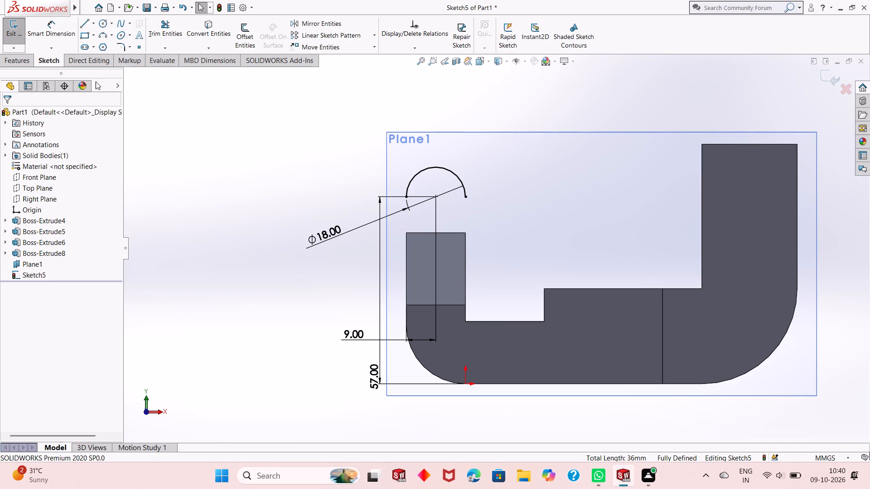
Sketch lines from one arc end 11 mm down, 18 mm along the slanted boss's top edge, and 11 mm up to the other end.
{"action": "left_click", "coordinate": [86, 25]}
{"action": "scroll", "coordinate": [441, 196], "scroll_direction": "down", "scroll_amount": 2}
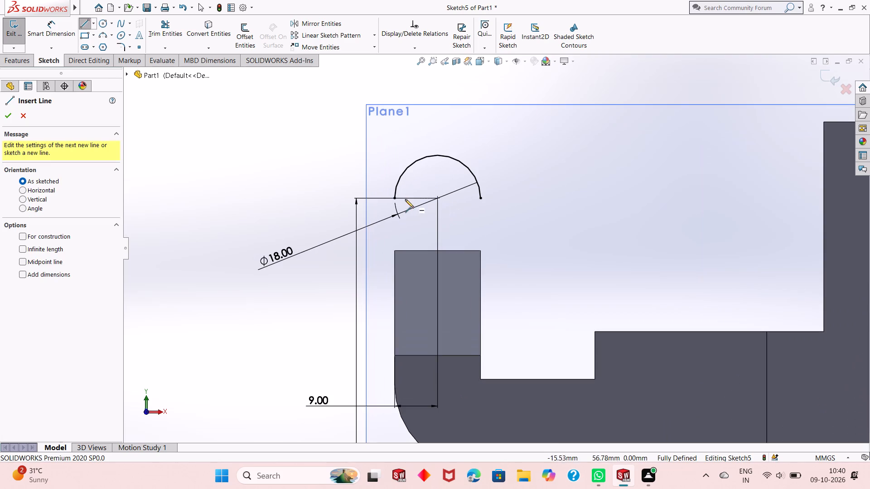
{"action": "left_click", "coordinate": [396, 199]}
{"action": "left_click", "coordinate": [394, 252]}
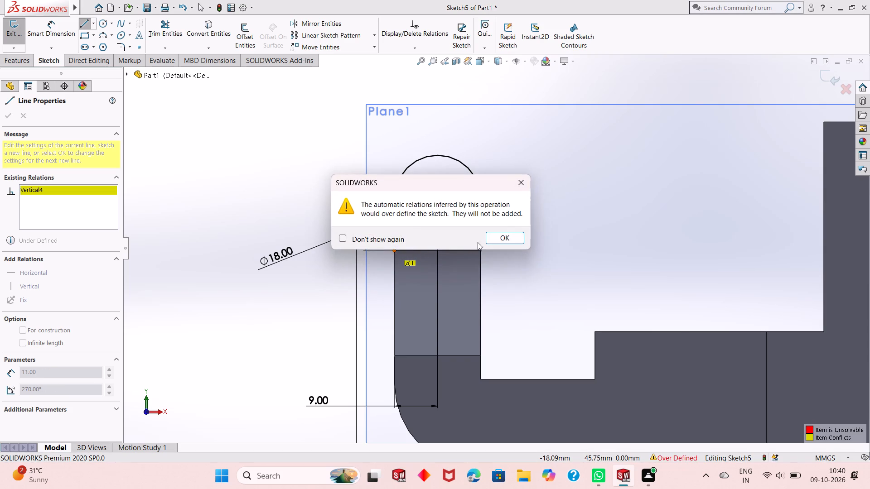
{"action": "left_click", "coordinate": [515, 241]}
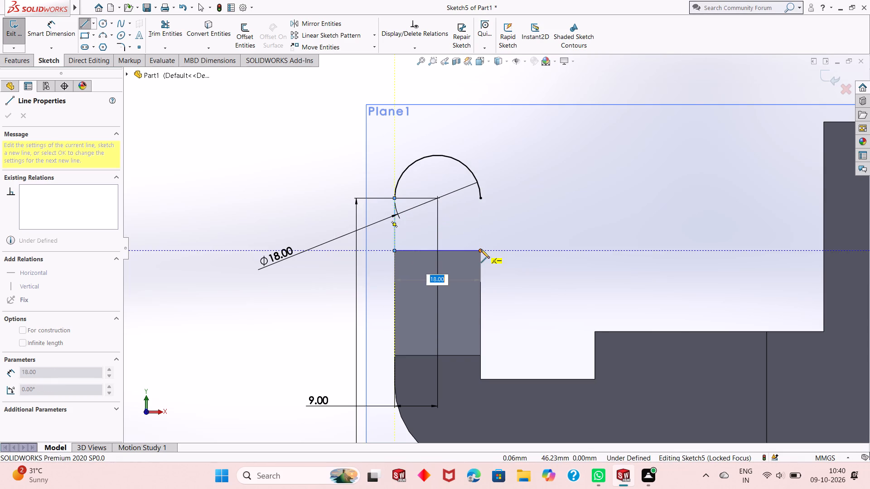
{"action": "left_click", "coordinate": [481, 249]}
{"action": "left_click", "coordinate": [482, 199]}
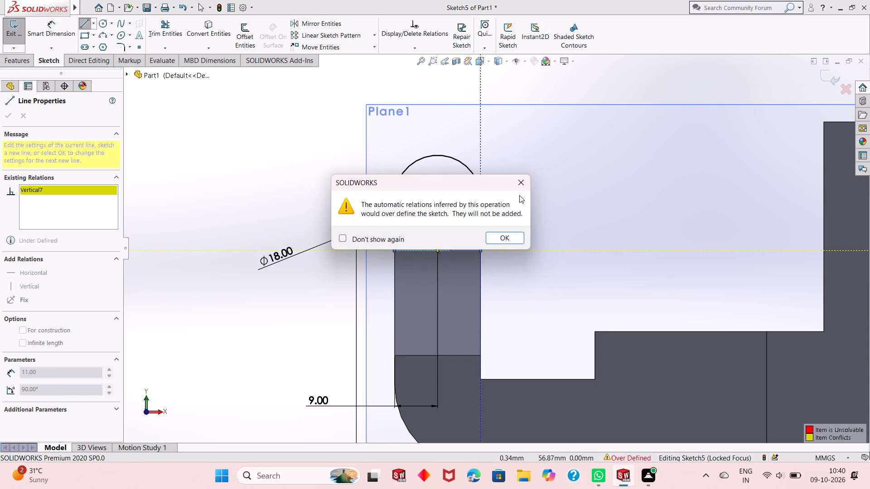
{"action": "left_click", "coordinate": [520, 188]}
{"action": "key", "text": "Escape"}
{"action": "key", "text": "Escape"}
{"action": "key", "text": "Escape"}
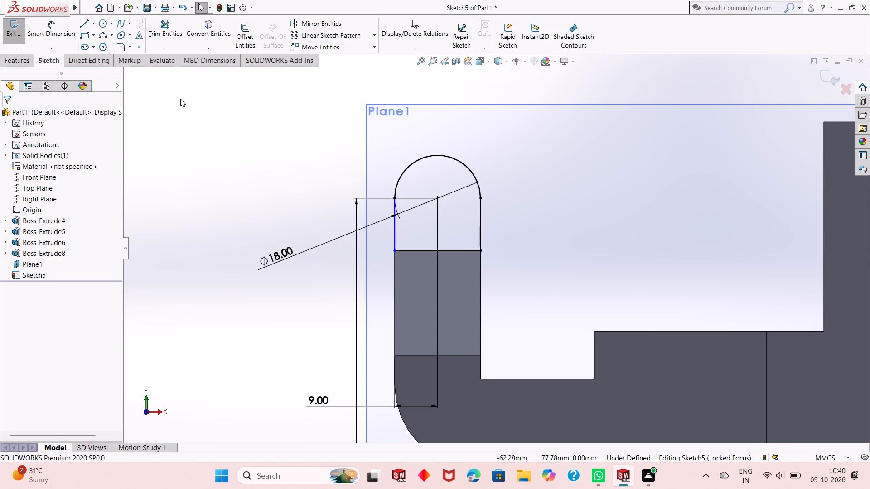
Dimension the profile's outer vertical line at 11 mm.
{"action": "left_click", "coordinate": [68, 33]}
{"action": "left_click", "coordinate": [394, 236]}
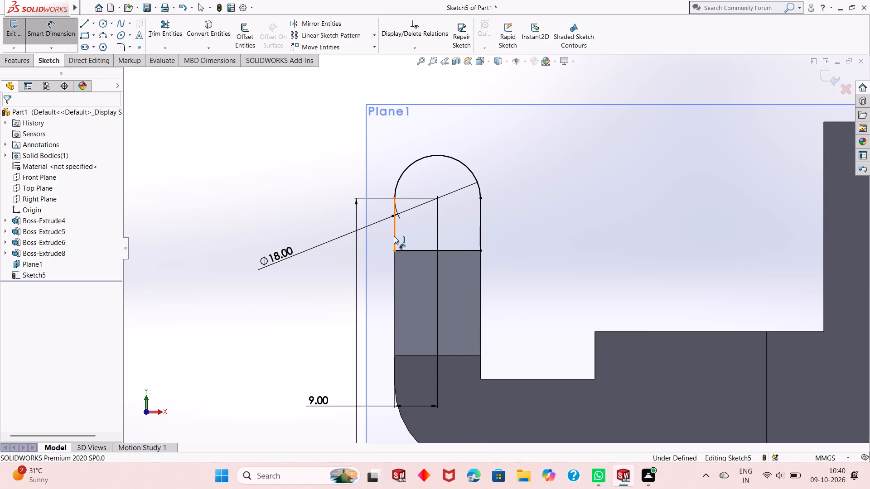
{"action": "left_click", "coordinate": [334, 269]}
{"action": "key", "text": "Return"}
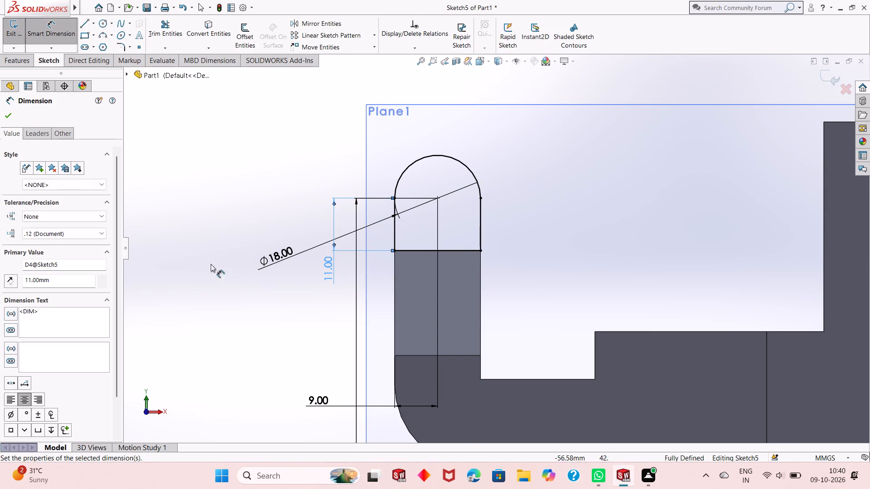
{"action": "right_click", "coordinate": [216, 224]}
{"action": "left_click", "coordinate": [231, 254]}
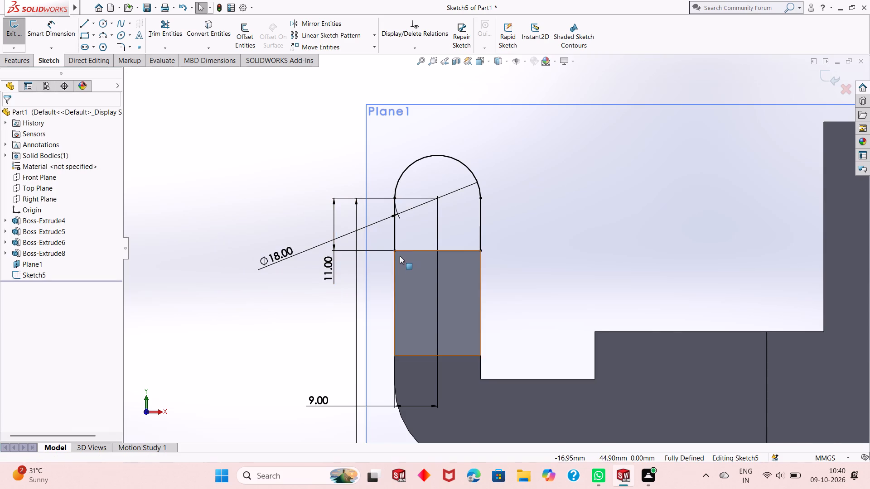
Set up a Mid Plane boss extrusion of the round-topped profile with a depth of 15 mm and merged result.
{"action": "scroll", "coordinate": [399, 255], "scroll_direction": "up", "scroll_amount": 1}
{"action": "middle_click_drag", "start_coordinate": [316, 297], "coordinate": [327, 291]}
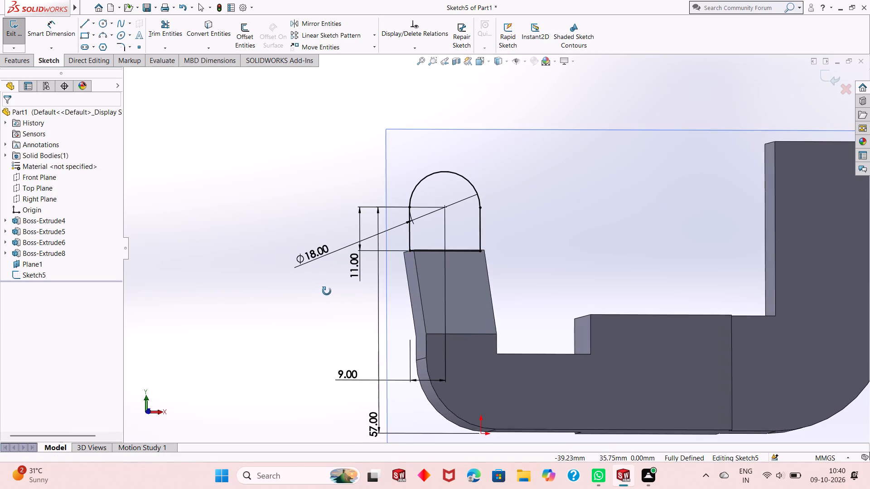
{"action": "middle_click_drag", "start_coordinate": [327, 291], "coordinate": [339, 294]}
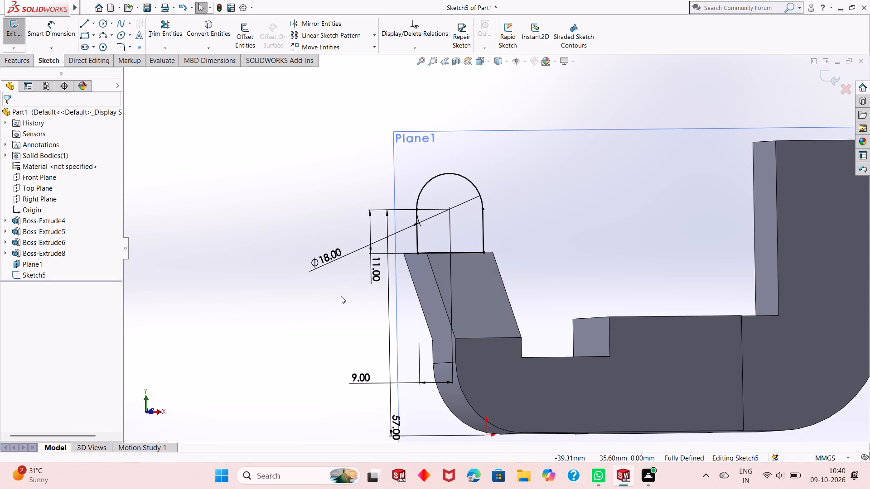
{"action": "scroll", "coordinate": [443, 305], "scroll_direction": "up", "scroll_amount": 1}
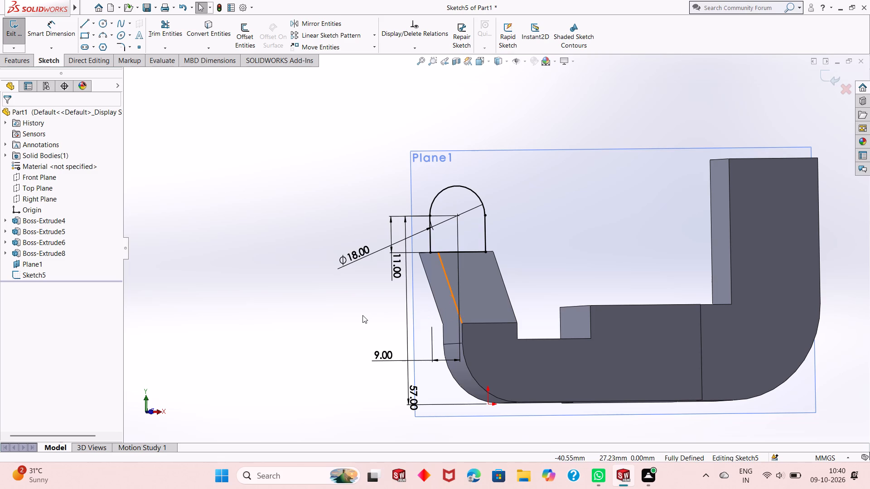
{"action": "left_click", "coordinate": [19, 64]}
{"action": "left_click", "coordinate": [24, 48]}
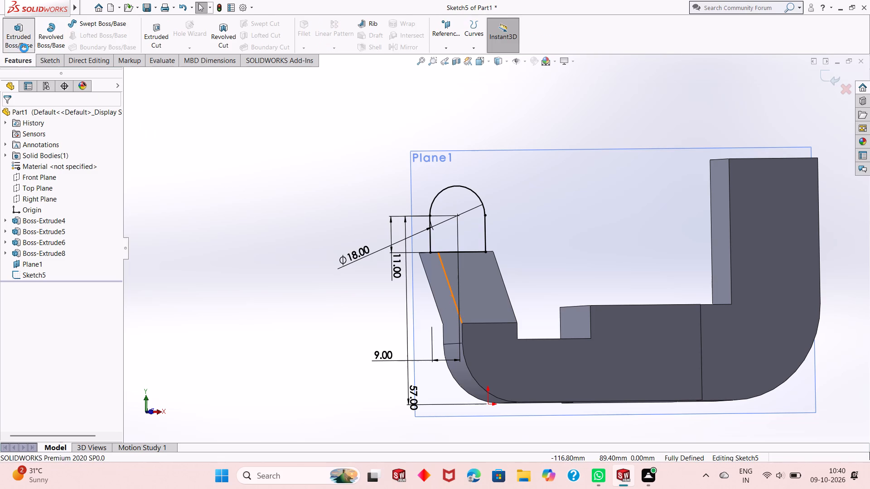
{"action": "left_click", "coordinate": [69, 182]}
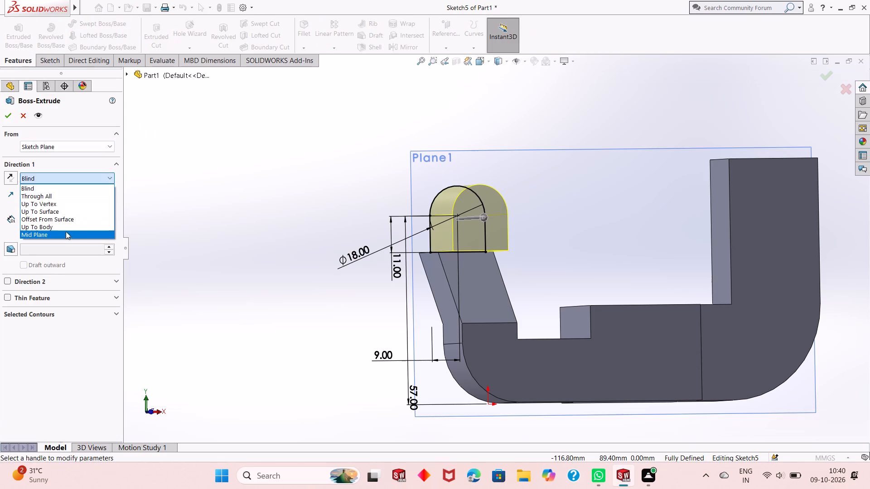
{"action": "left_click", "coordinate": [65, 236]}
{"action": "middle_click_drag", "start_coordinate": [171, 227], "coordinate": [183, 256]}
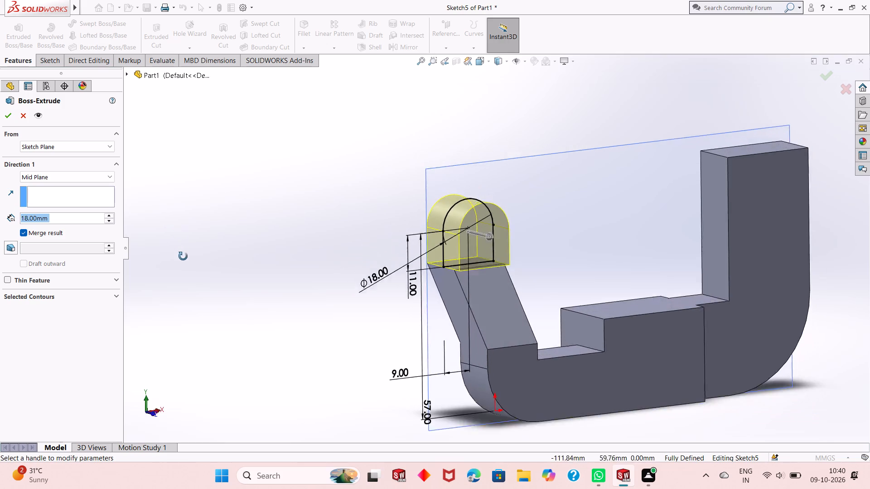
{"action": "middle_click_drag", "start_coordinate": [183, 256], "coordinate": [203, 296]}
{"action": "scroll", "coordinate": [473, 292], "scroll_direction": "down", "scroll_amount": 3}
{"action": "middle_click_drag", "start_coordinate": [618, 365], "coordinate": [619, 360]}
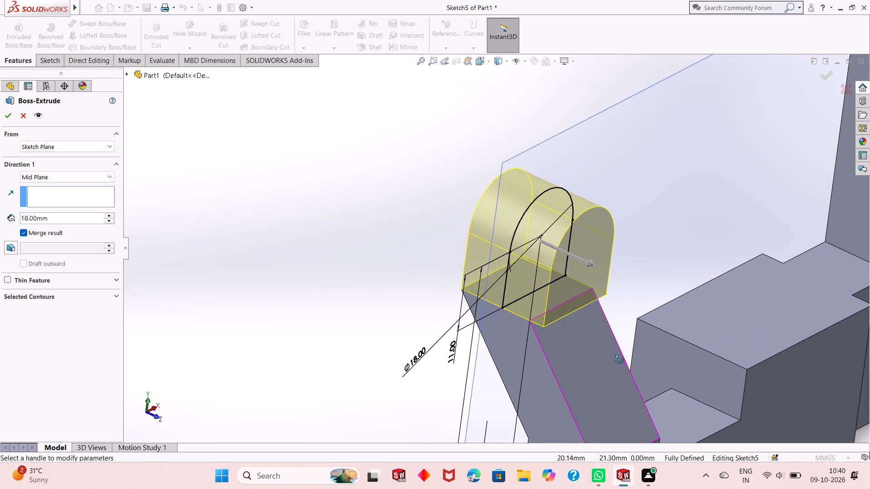
{"action": "middle_click_drag", "start_coordinate": [619, 360], "coordinate": [628, 322]}
{"action": "scroll", "coordinate": [628, 322], "scroll_direction": "up", "scroll_amount": 1}
{"action": "double_click", "coordinate": [44, 218]}
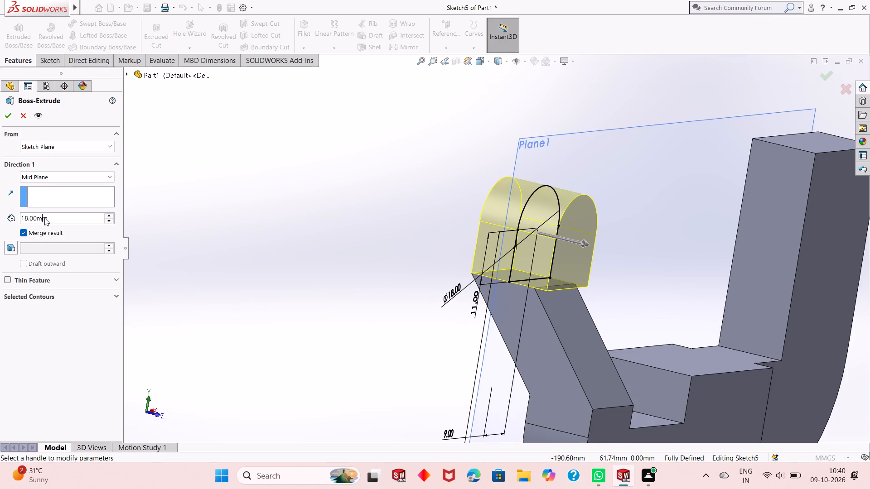
{"action": "type", "text": "15"}
{"action": "key", "text": "Return"}
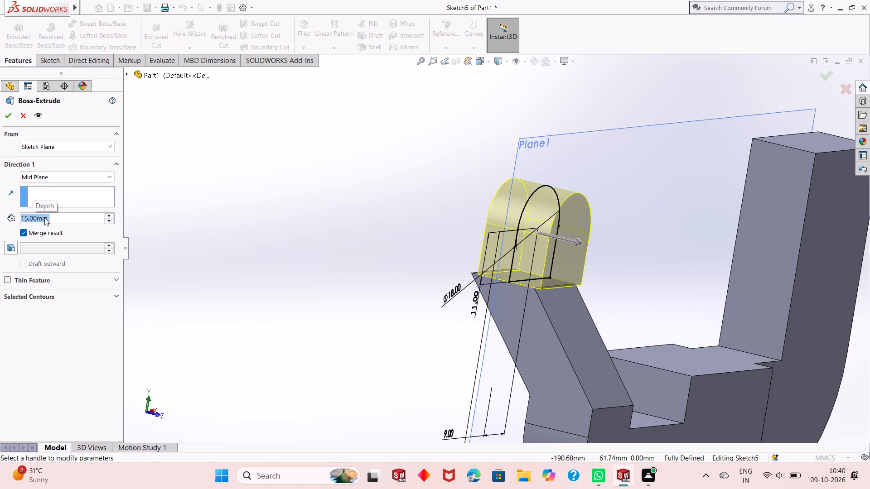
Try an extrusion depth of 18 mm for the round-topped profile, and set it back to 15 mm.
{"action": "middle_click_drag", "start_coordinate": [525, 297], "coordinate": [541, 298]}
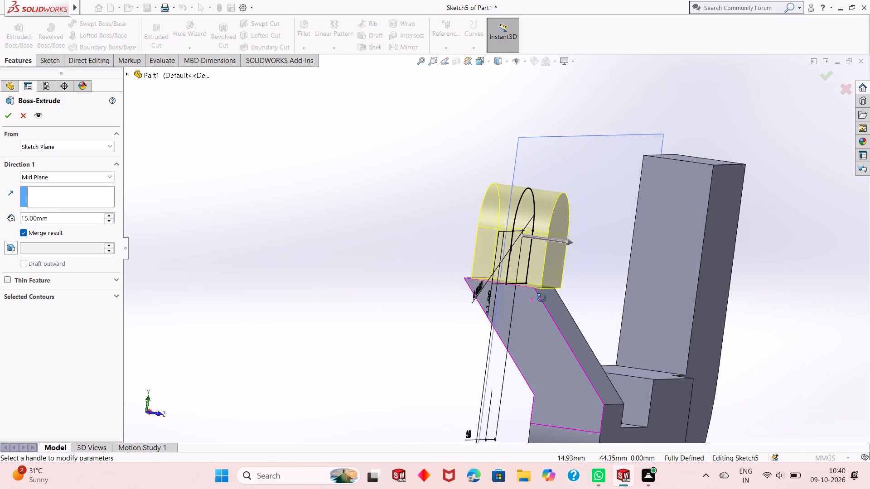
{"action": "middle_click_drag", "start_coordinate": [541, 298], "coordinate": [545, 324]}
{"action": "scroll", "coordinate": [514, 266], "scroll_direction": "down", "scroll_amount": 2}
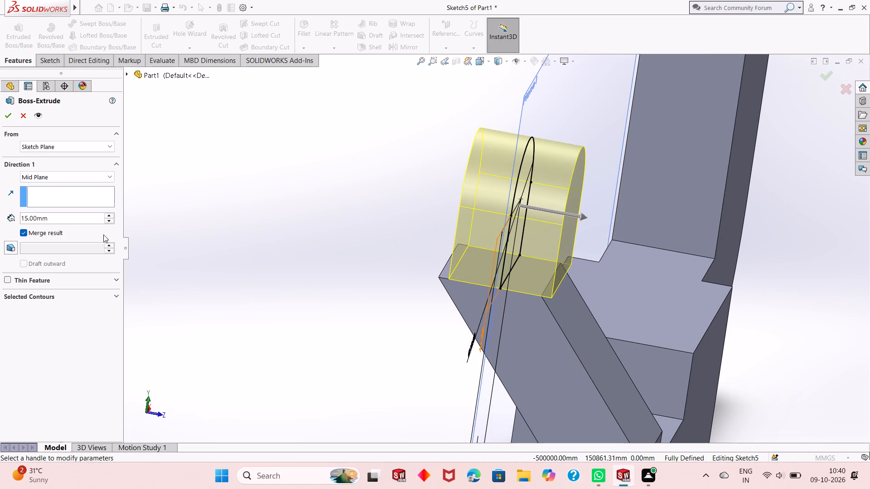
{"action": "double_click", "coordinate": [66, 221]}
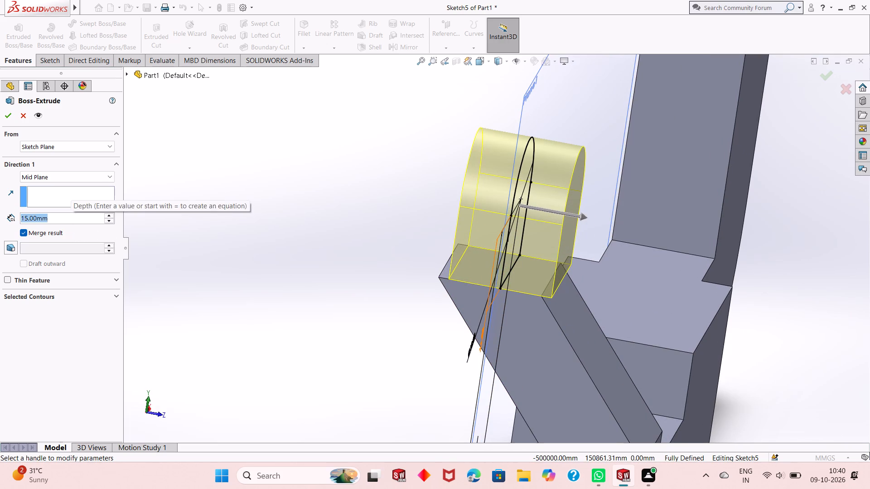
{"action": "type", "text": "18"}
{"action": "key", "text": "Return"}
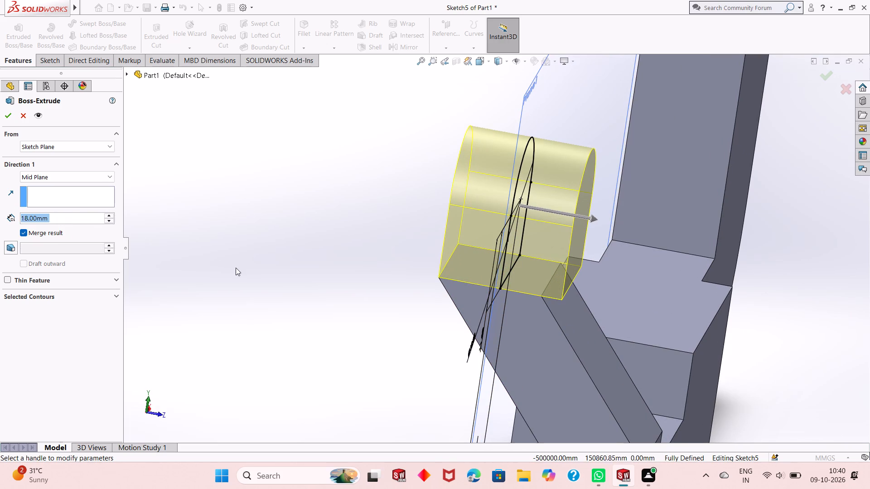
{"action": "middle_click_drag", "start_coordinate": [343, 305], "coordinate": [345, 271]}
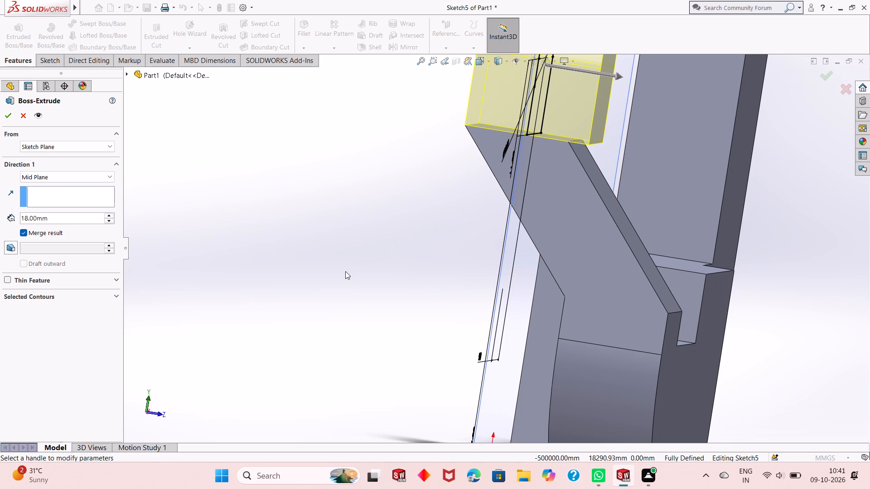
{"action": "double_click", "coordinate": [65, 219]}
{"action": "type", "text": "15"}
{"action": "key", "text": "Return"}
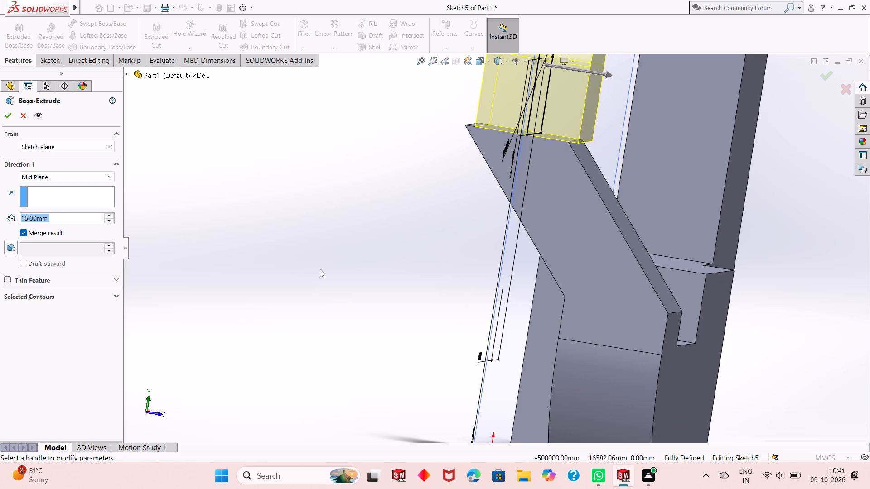
Start the extrusion at an Offset of 2 mm from the sketch plane, with the offset direction reversed.
{"action": "scroll", "coordinate": [437, 252], "scroll_direction": "up", "scroll_amount": 2}
{"action": "scroll", "coordinate": [563, 88], "scroll_direction": "down", "scroll_amount": 2}
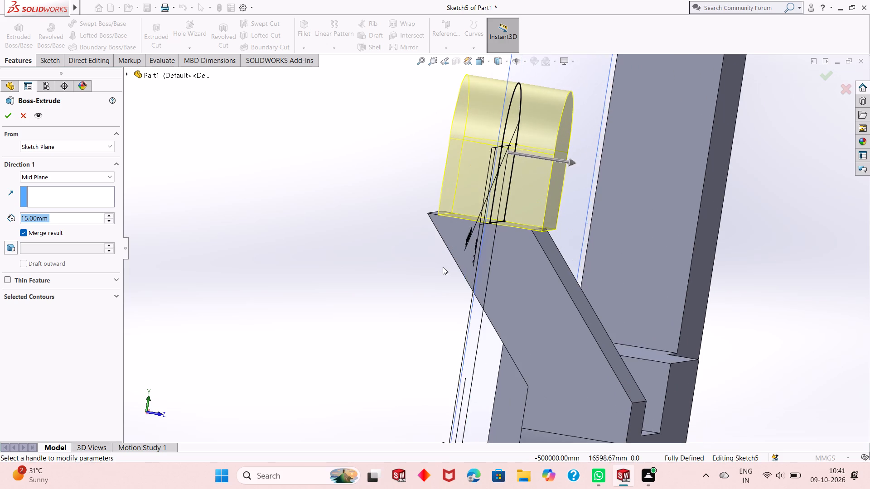
{"action": "middle_click_drag", "start_coordinate": [444, 267], "coordinate": [445, 294]}
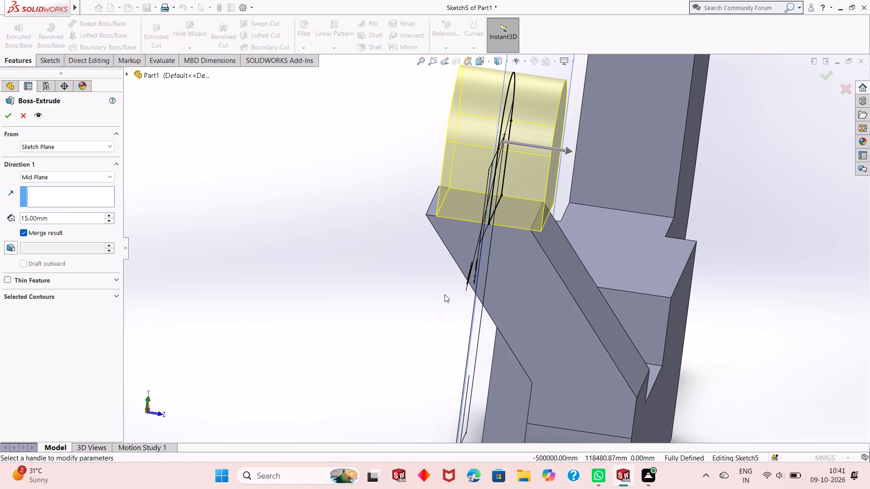
{"action": "left_click", "coordinate": [71, 147]}
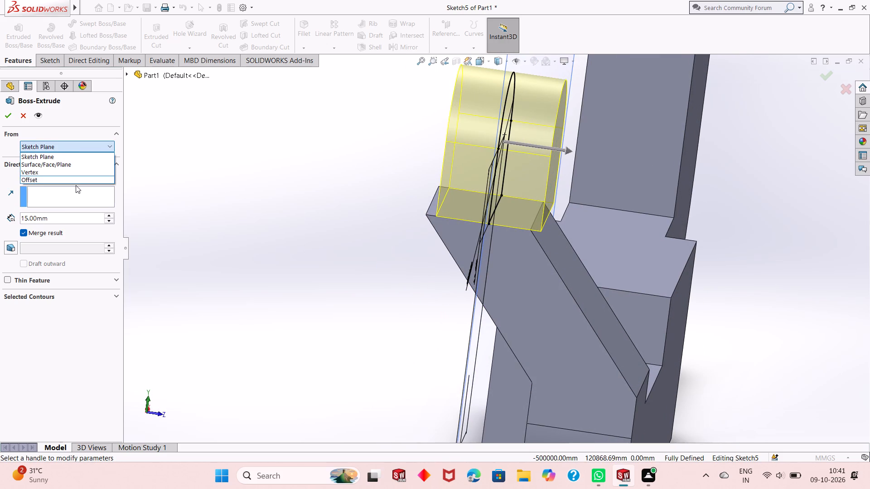
{"action": "left_click", "coordinate": [77, 183]}
{"action": "double_click", "coordinate": [66, 170]}
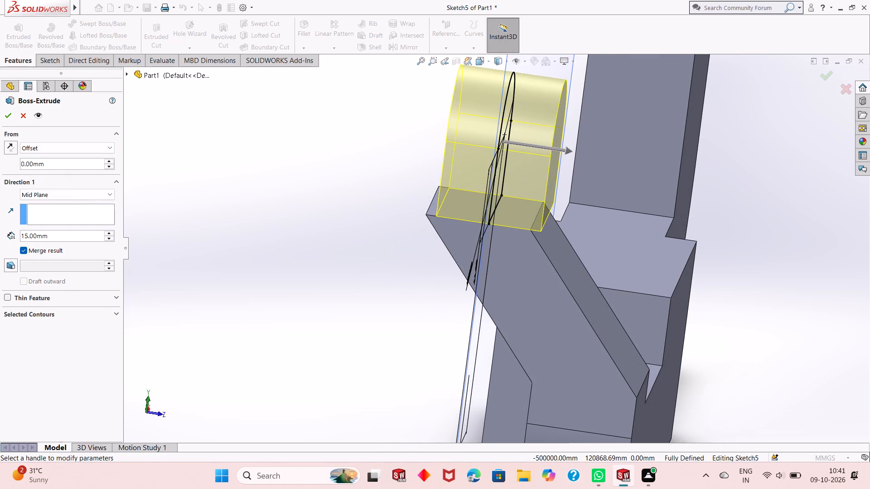
{"action": "double_click", "coordinate": [64, 167]}
{"action": "key", "text": "2"}
{"action": "key", "text": "Return"}
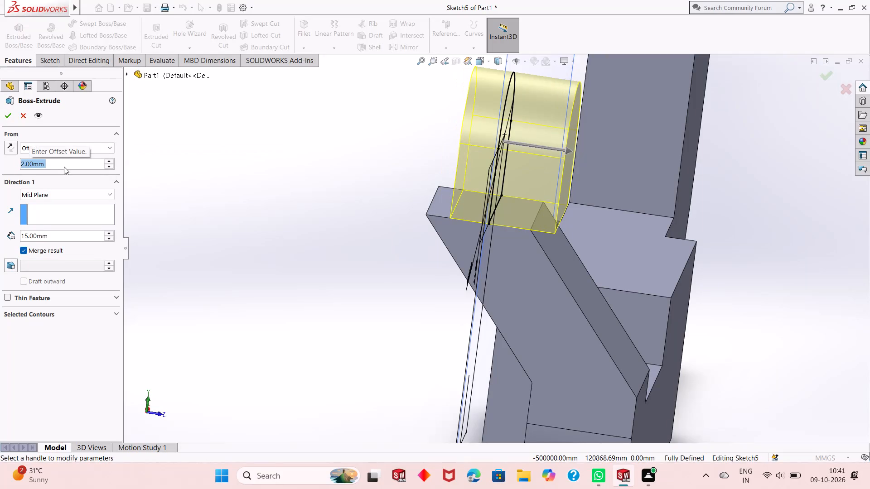
{"action": "left_click", "coordinate": [7, 147]}
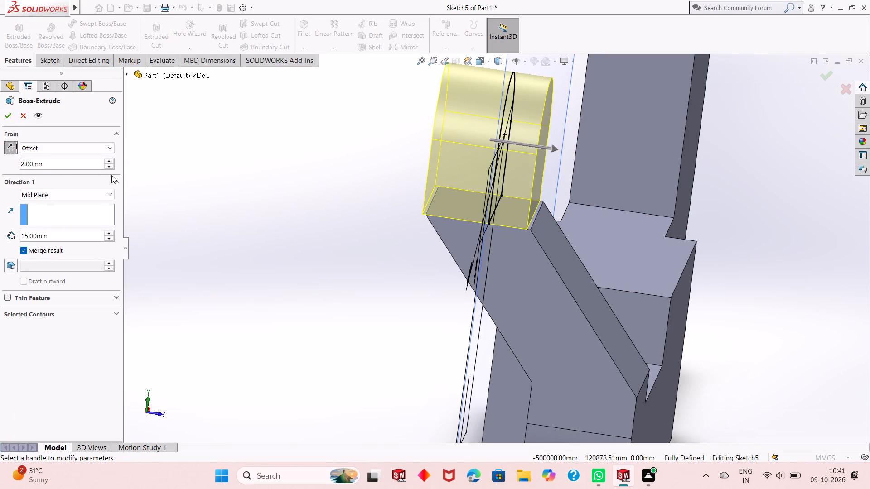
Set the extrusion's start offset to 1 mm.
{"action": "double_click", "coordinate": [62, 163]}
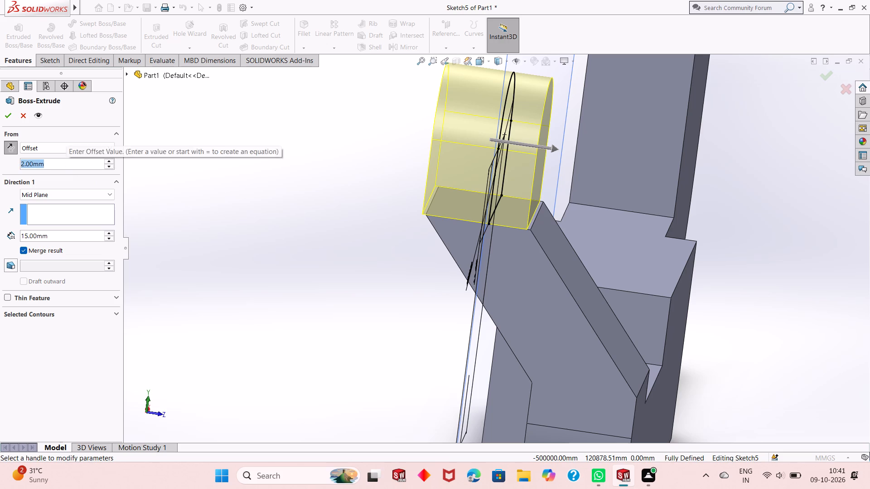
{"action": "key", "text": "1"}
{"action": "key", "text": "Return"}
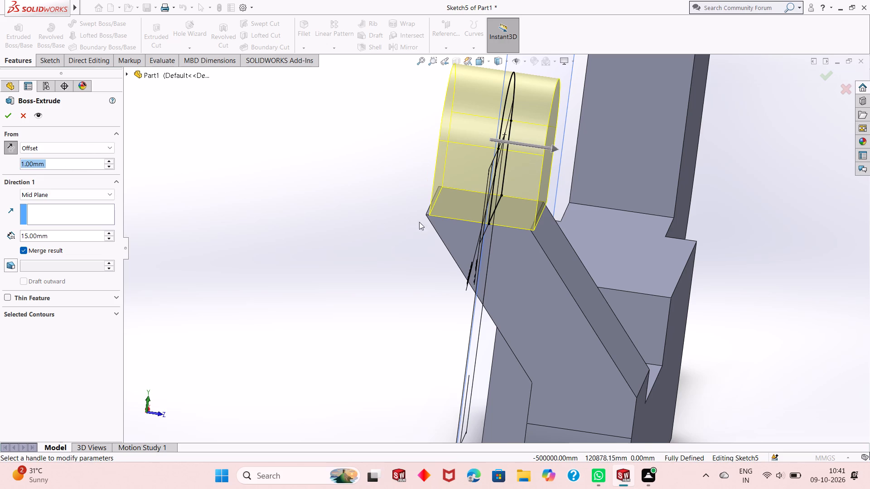
Set the extrusion's start offset to 1.5 mm so it lines up with the slanted boss, and finish the feature.
{"action": "scroll", "coordinate": [427, 222], "scroll_direction": "down", "scroll_amount": 1}
{"action": "middle_click_drag", "start_coordinate": [420, 244], "coordinate": [426, 249]}
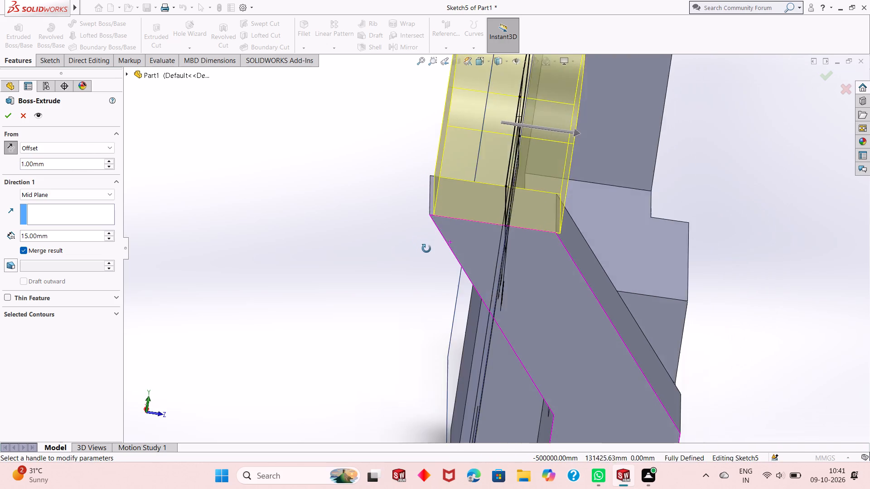
{"action": "middle_click_drag", "start_coordinate": [426, 249], "coordinate": [421, 259]}
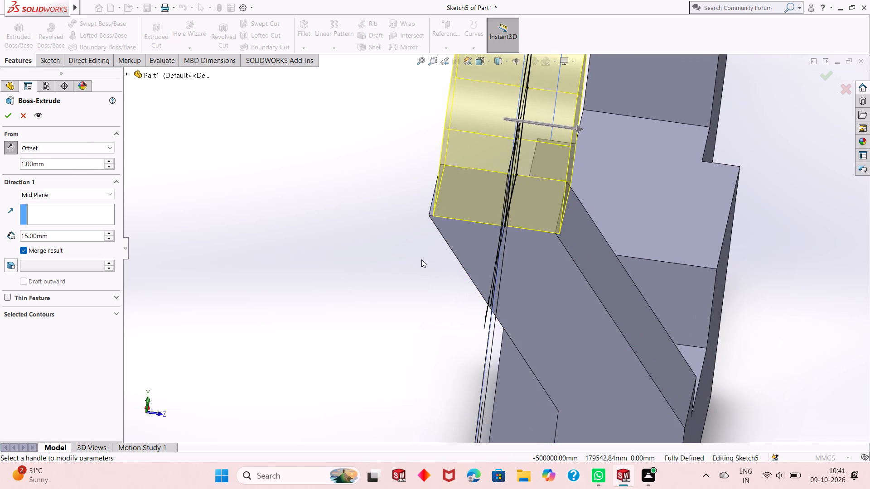
{"action": "middle_click_drag", "start_coordinate": [395, 293], "coordinate": [391, 272]}
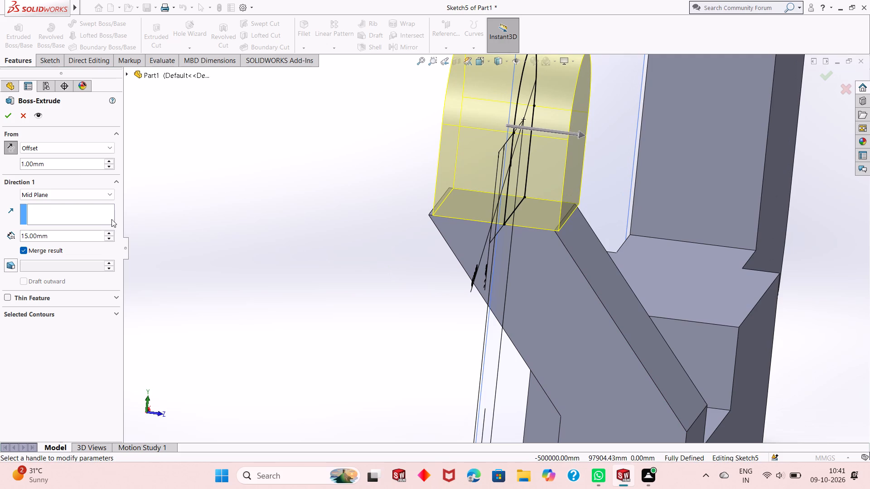
{"action": "double_click", "coordinate": [55, 161]}
{"action": "type", "text": "1.5"}
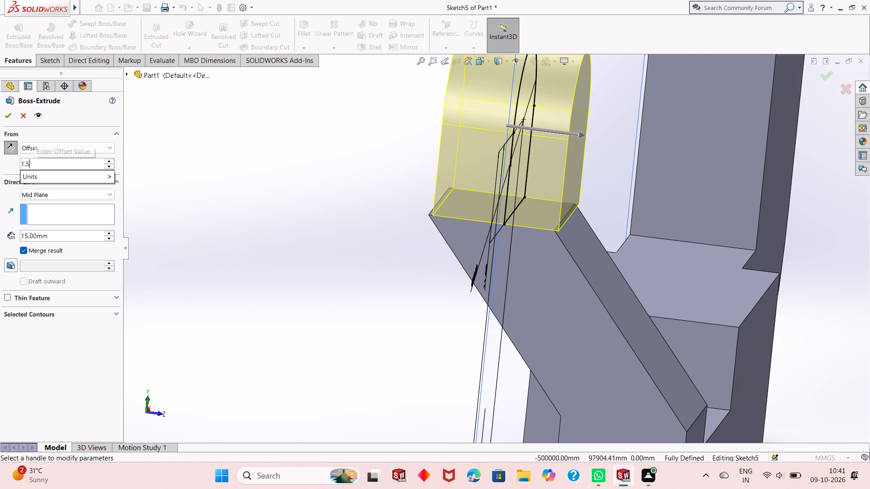
{"action": "key", "text": "Return"}
{"action": "middle_click_drag", "start_coordinate": [394, 274], "coordinate": [396, 235]}
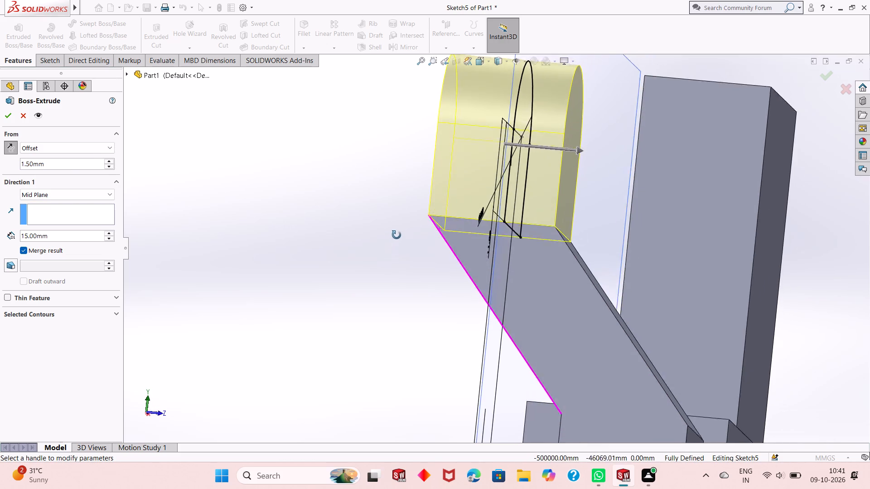
{"action": "middle_click_drag", "start_coordinate": [396, 235], "coordinate": [387, 255]}
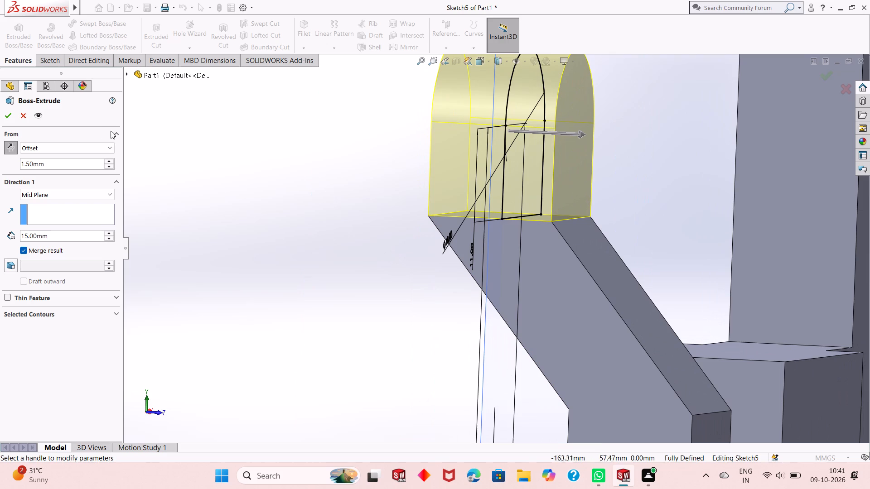
{"action": "left_click", "coordinate": [5, 120]}
{"action": "scroll", "coordinate": [561, 209], "scroll_direction": "down", "scroll_amount": 2}
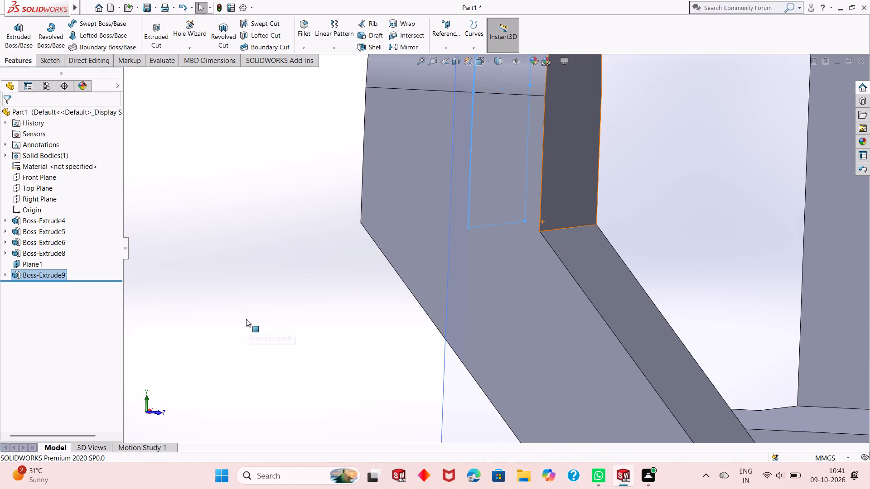
{"action": "left_click", "coordinate": [246, 319]}
Hide the offset reference plane Plane1.
{"action": "scroll", "coordinate": [377, 292], "scroll_direction": "up", "scroll_amount": 6}
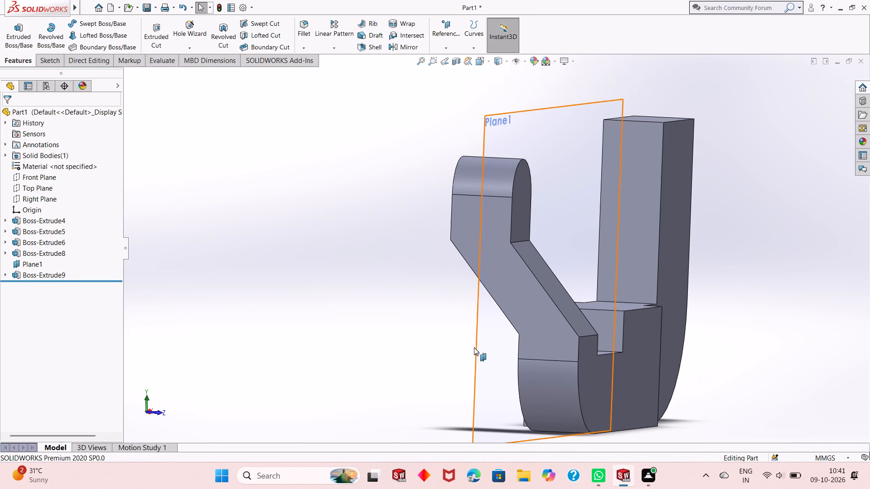
{"action": "right_click", "coordinate": [483, 350]}
{"action": "left_click", "coordinate": [517, 337]}
Examine the part from several angles, checking how the round-topped boss meets the slanted arm.
{"action": "scroll", "coordinate": [422, 335], "scroll_direction": "up", "scroll_amount": 1}
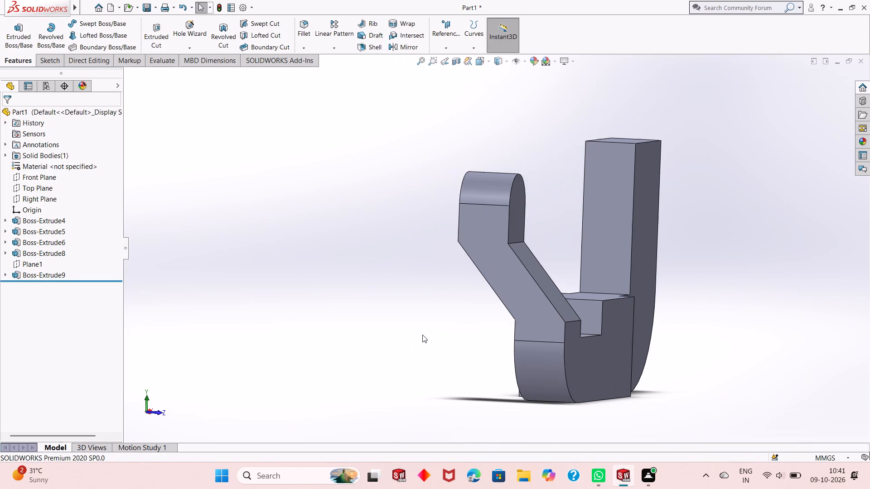
{"action": "scroll", "coordinate": [422, 335], "scroll_direction": "up", "scroll_amount": 1}
{"action": "middle_click_drag", "start_coordinate": [422, 334], "coordinate": [387, 351]}
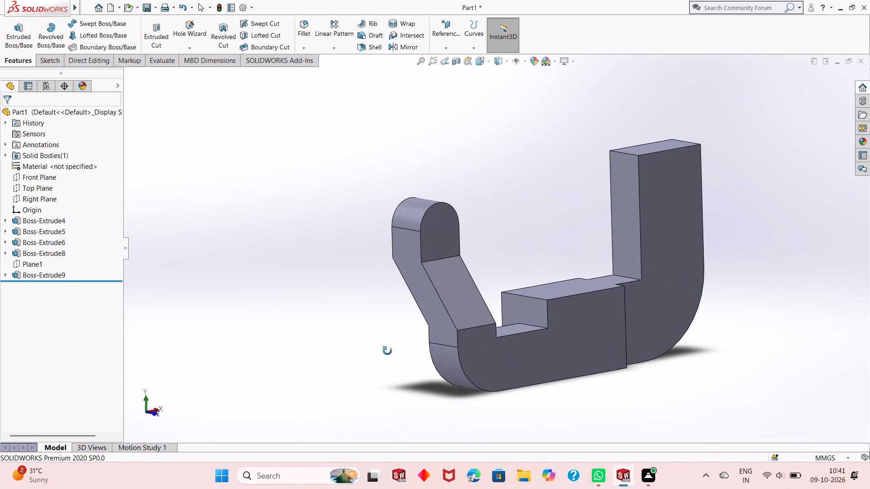
{"action": "middle_click_drag", "start_coordinate": [387, 351], "coordinate": [385, 352]}
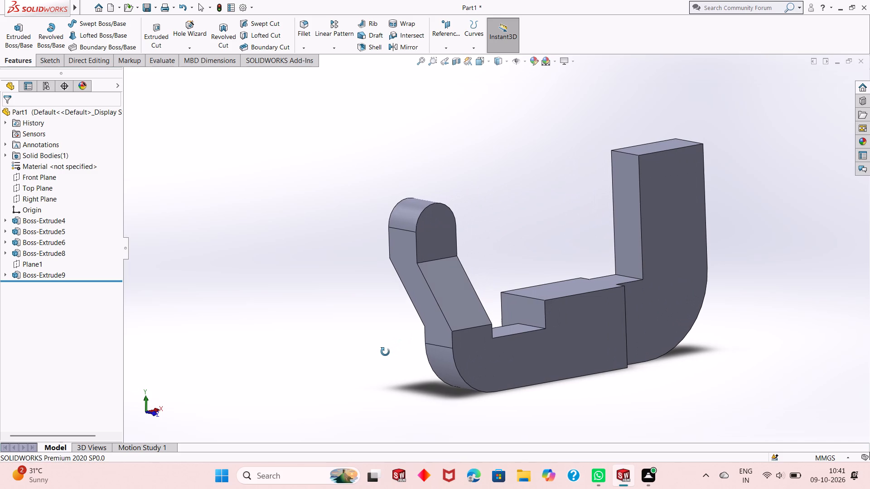
{"action": "middle_click_drag", "start_coordinate": [385, 352], "coordinate": [394, 347]}
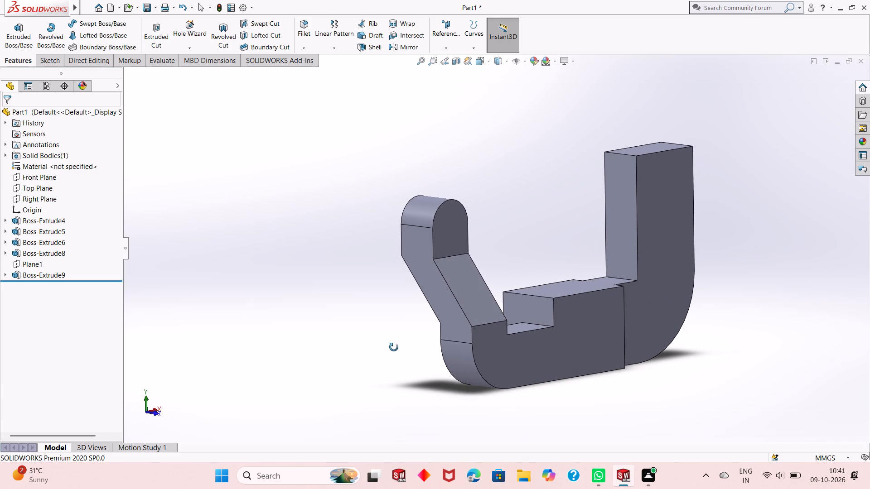
{"action": "middle_click_drag", "start_coordinate": [394, 347], "coordinate": [431, 337]}
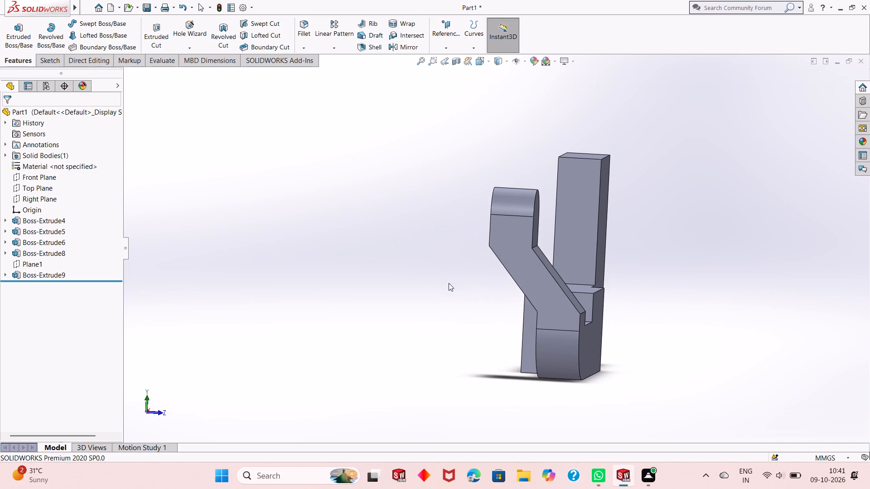
{"action": "scroll", "coordinate": [546, 241], "scroll_direction": "down", "scroll_amount": 3}
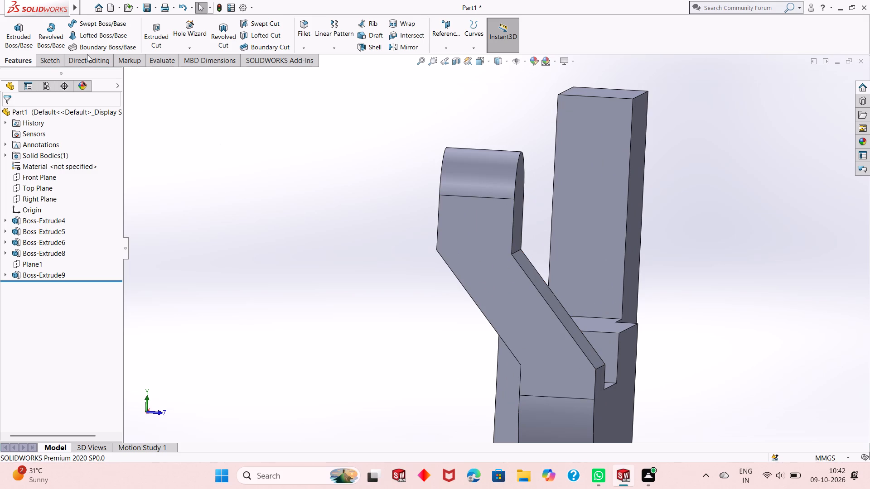
Open a new sketch on the flat front face of the round-topped boss, viewed normal to the face.
{"action": "left_click", "coordinate": [50, 64]}
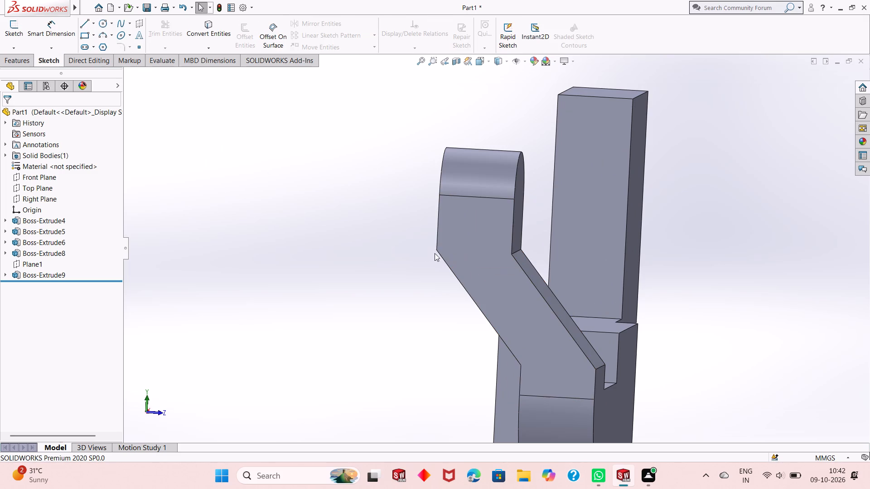
{"action": "scroll", "coordinate": [518, 330], "scroll_direction": "up", "scroll_amount": 2}
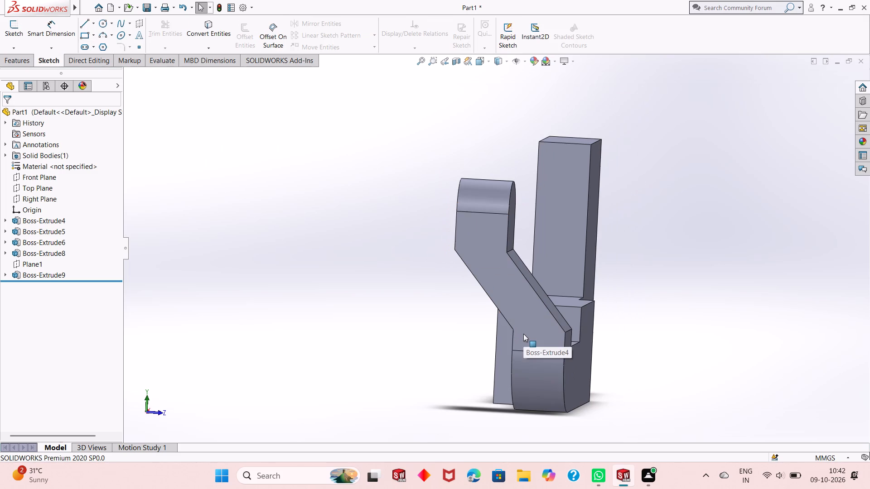
{"action": "middle_click_drag", "start_coordinate": [523, 334], "coordinate": [502, 343]}
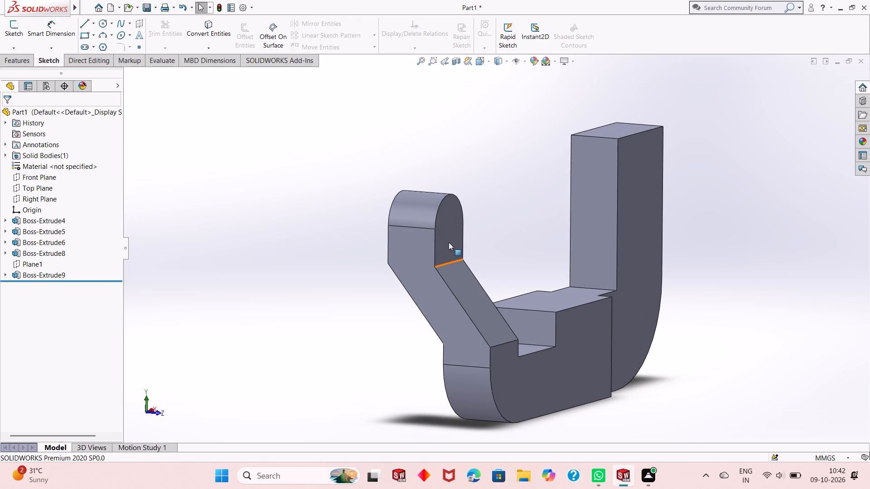
{"action": "left_click", "coordinate": [449, 242]}
{"action": "left_click", "coordinate": [488, 221]}
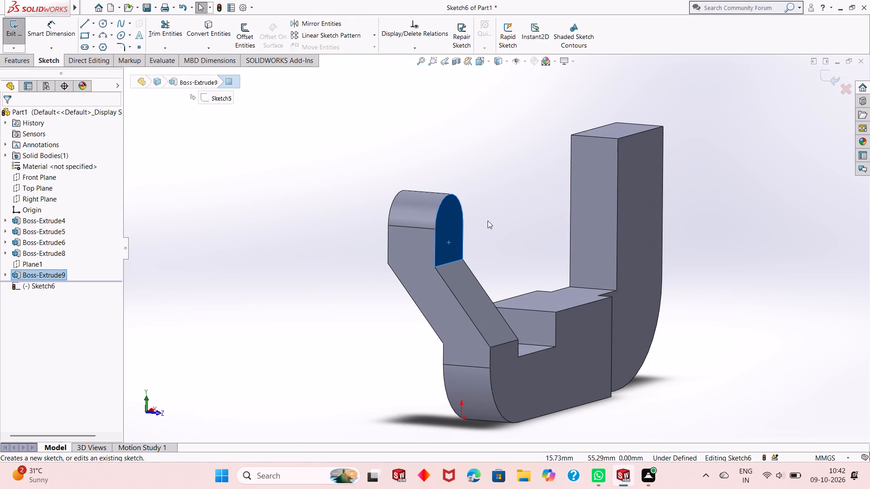
{"action": "key", "text": "ctrl+8"}
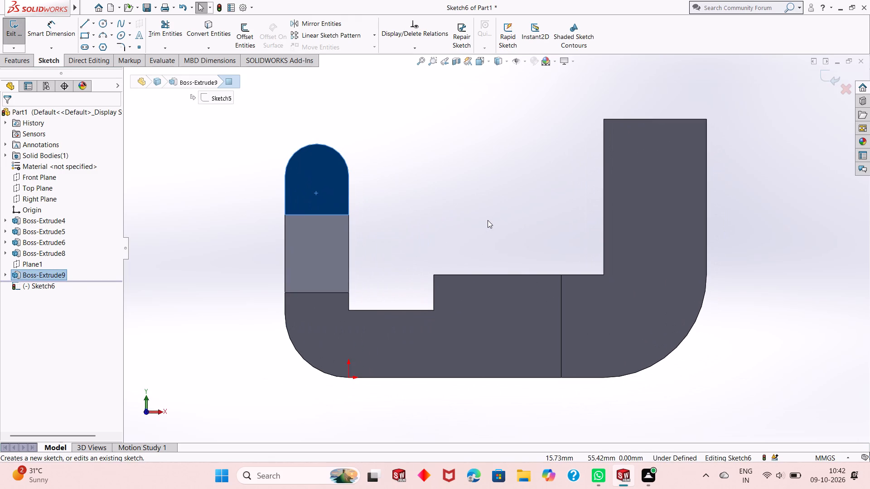
{"action": "left_click", "coordinate": [467, 209]}
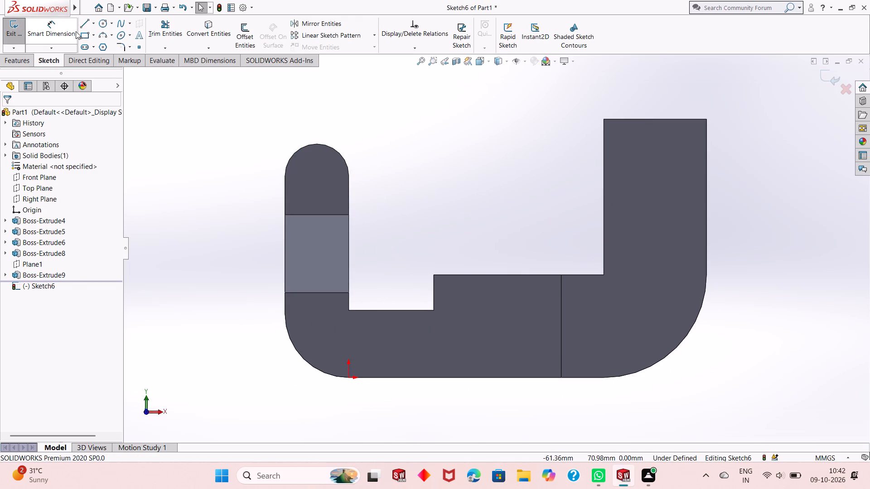
Sketch a circle about 8.7 mm in diameter, concentric with the rounded top of the boss face.
{"action": "left_click", "coordinate": [103, 23]}
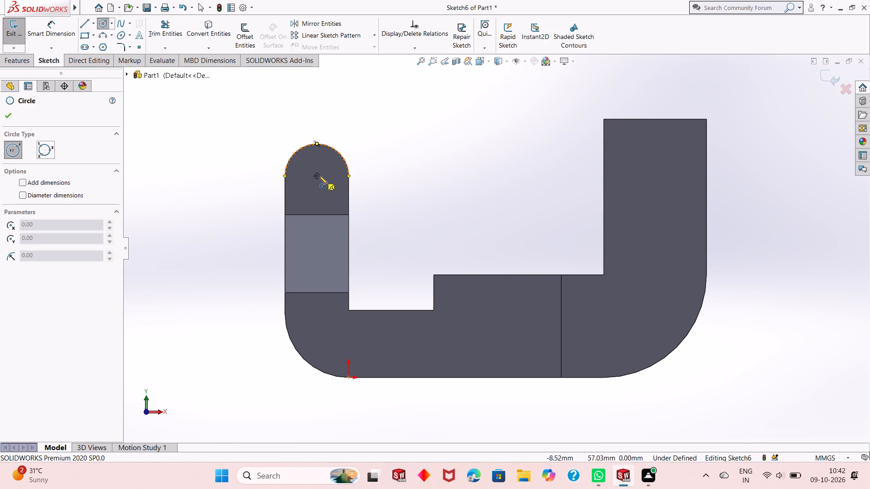
{"action": "left_click", "coordinate": [318, 176]}
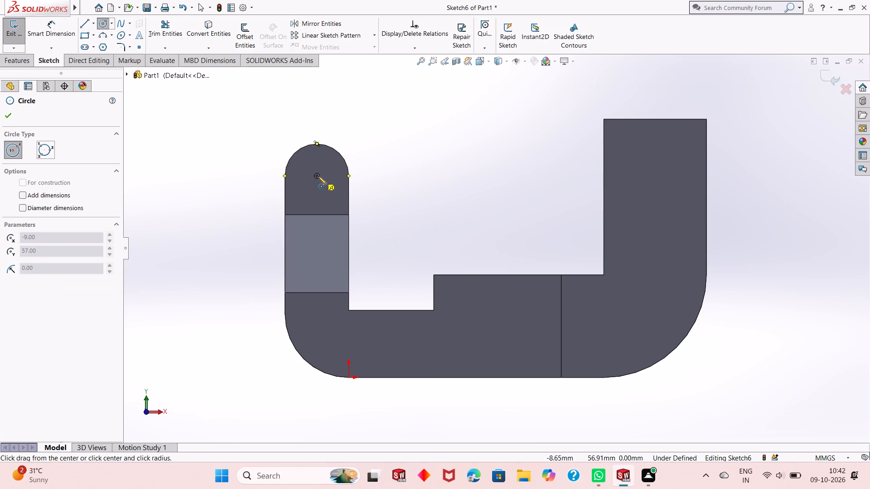
{"action": "left_click", "coordinate": [327, 164]}
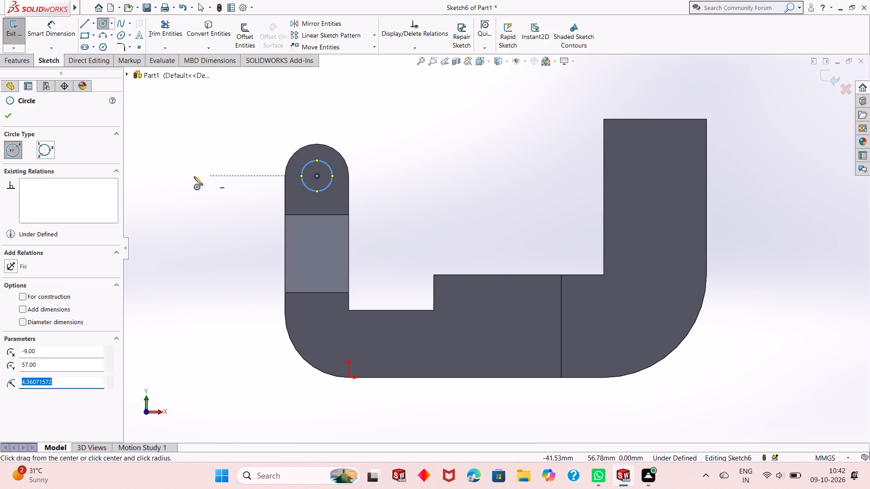
{"action": "right_click", "coordinate": [192, 177]}
{"action": "left_click", "coordinate": [208, 183]}
Add a diameter dimension of 12 mm to the circle on the boss face.
{"action": "left_click", "coordinate": [44, 32]}
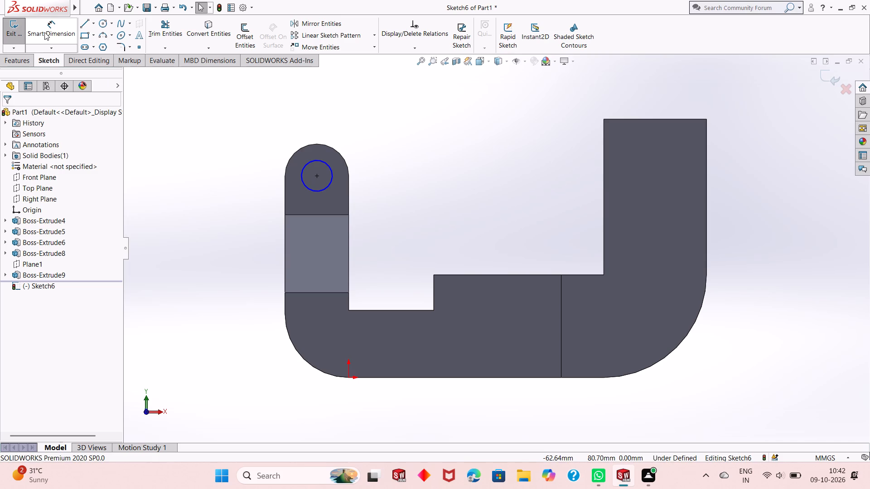
{"action": "left_click", "coordinate": [309, 187]}
{"action": "left_click", "coordinate": [238, 258]}
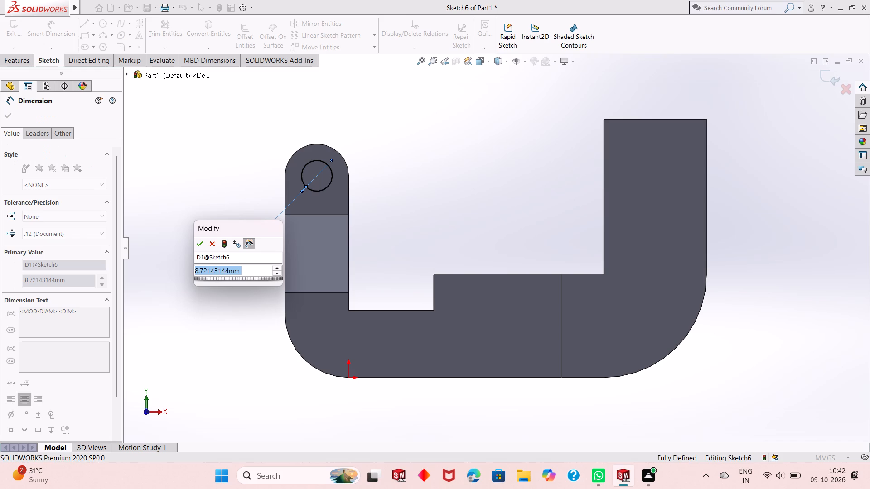
{"action": "type", "text": "12"}
{"action": "key", "text": "Return"}
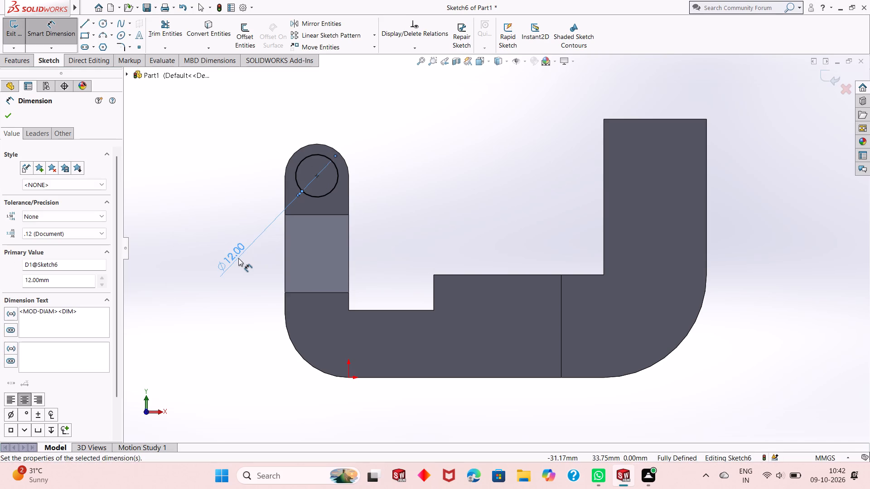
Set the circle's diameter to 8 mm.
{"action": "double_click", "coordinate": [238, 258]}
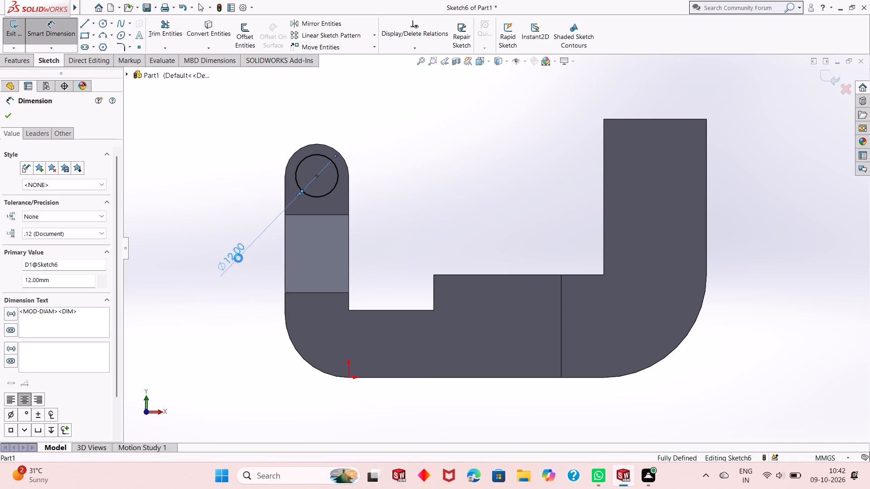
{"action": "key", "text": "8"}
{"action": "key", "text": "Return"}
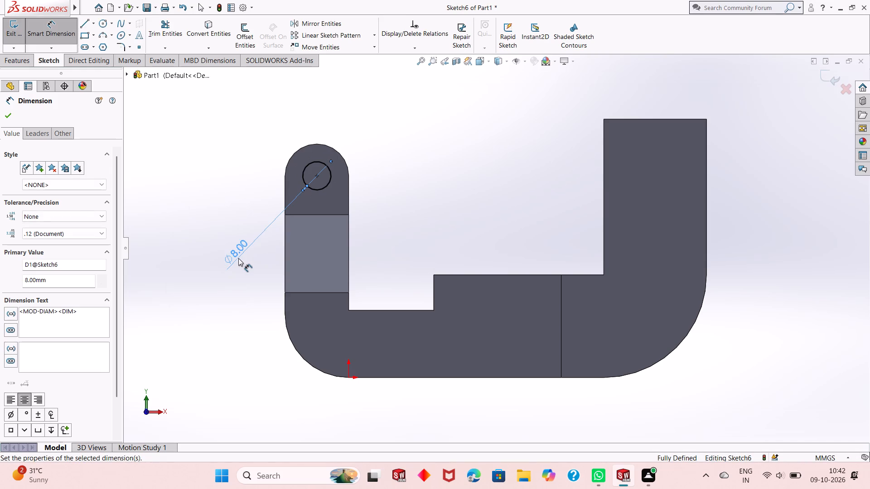
Set the circle's diameter to 10 mm and finish dimensioning.
{"action": "middle_click_drag", "start_coordinate": [249, 223], "coordinate": [256, 237]}
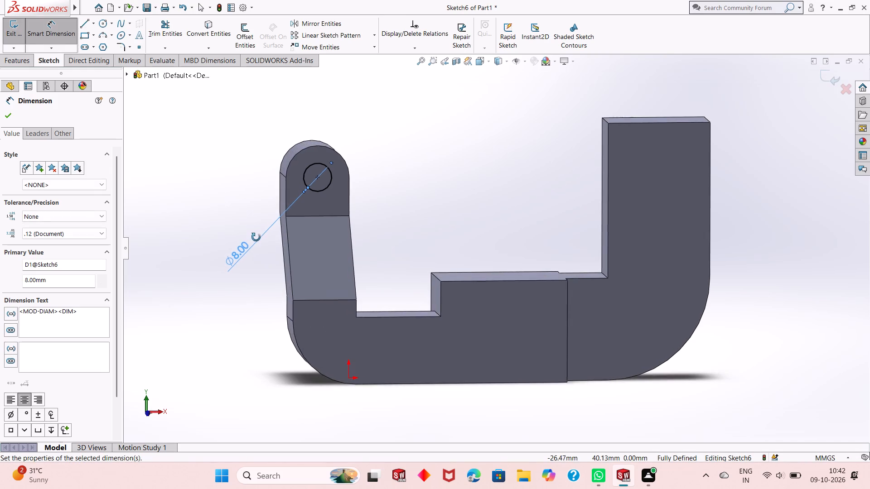
{"action": "middle_click_drag", "start_coordinate": [256, 237], "coordinate": [257, 240]}
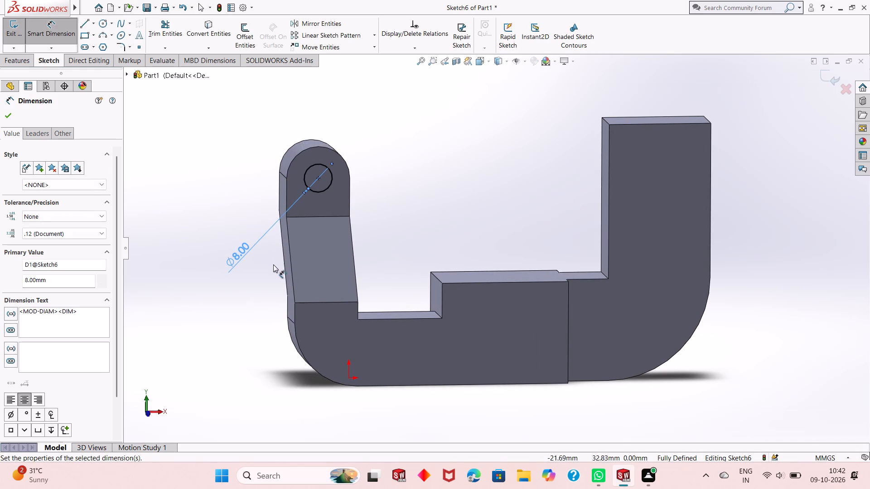
{"action": "middle_click_drag", "start_coordinate": [274, 265], "coordinate": [295, 260]}
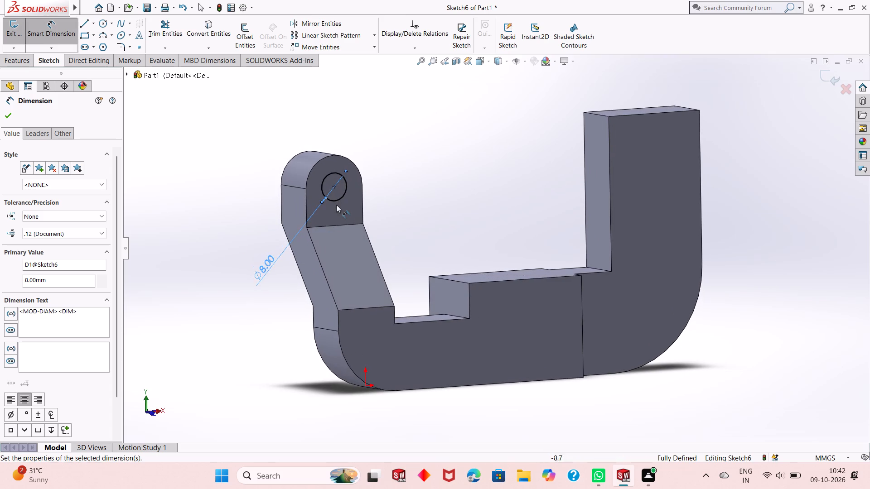
{"action": "scroll", "coordinate": [336, 204], "scroll_direction": "down", "scroll_amount": 2}
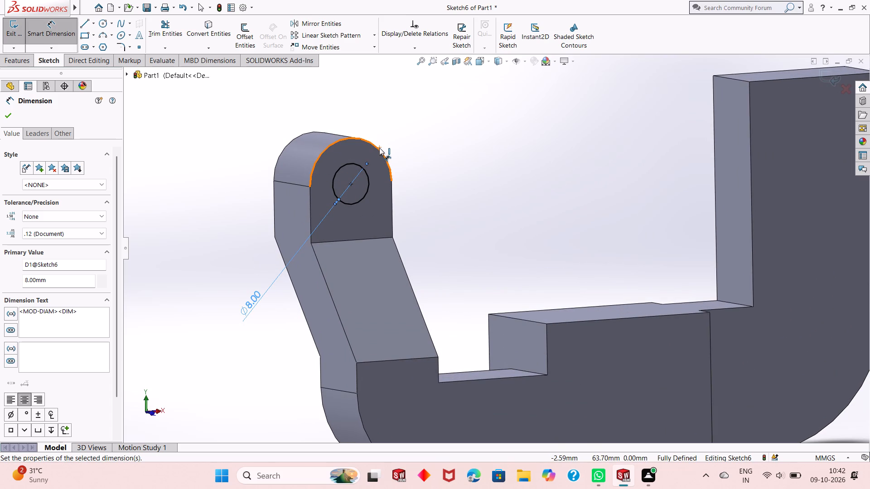
{"action": "double_click", "coordinate": [251, 302]}
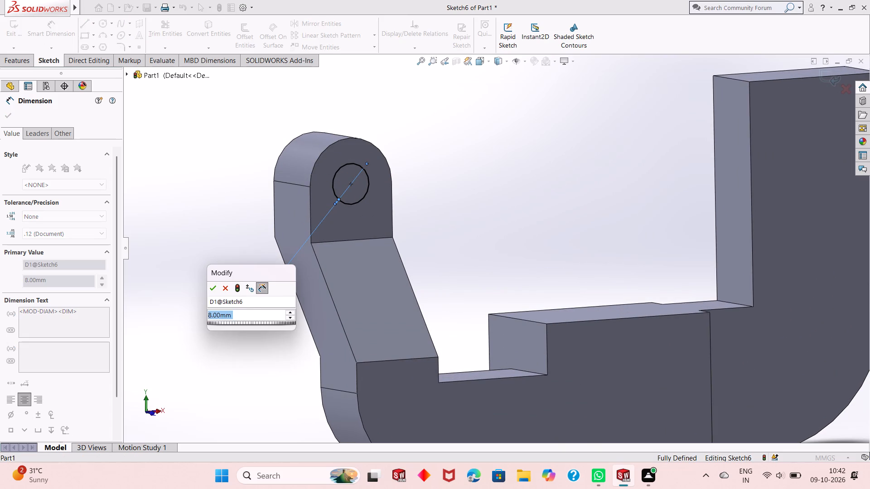
{"action": "type", "text": "10"}
{"action": "key", "text": "Return"}
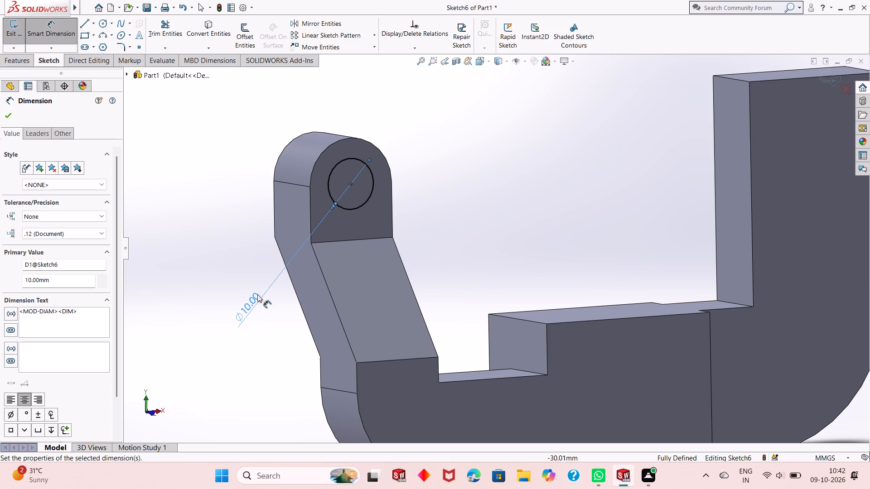
{"action": "scroll", "coordinate": [280, 295], "scroll_direction": "up", "scroll_amount": 3}
{"action": "middle_click_drag", "start_coordinate": [282, 288], "coordinate": [294, 300]}
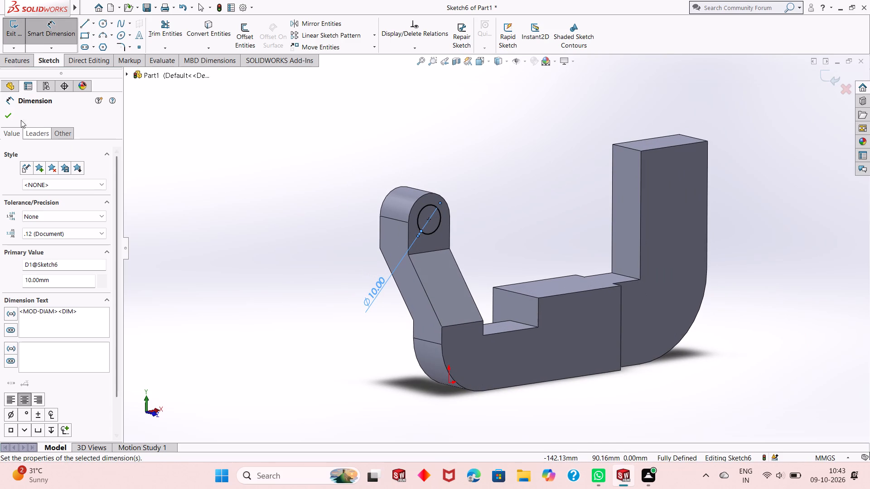
{"action": "left_click", "coordinate": [5, 114]}
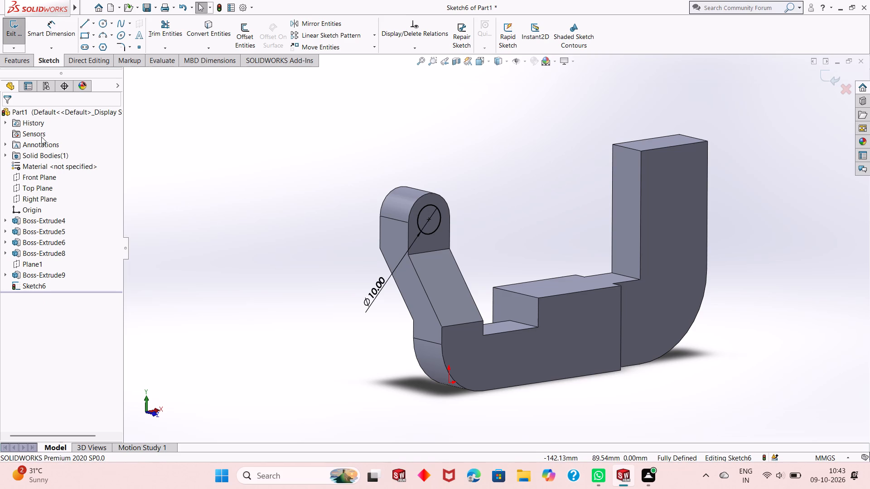
Cut-extrude the circle 15 mm deep with a Blind end condition to make a hole in the round-topped boss.
{"action": "left_click", "coordinate": [24, 64]}
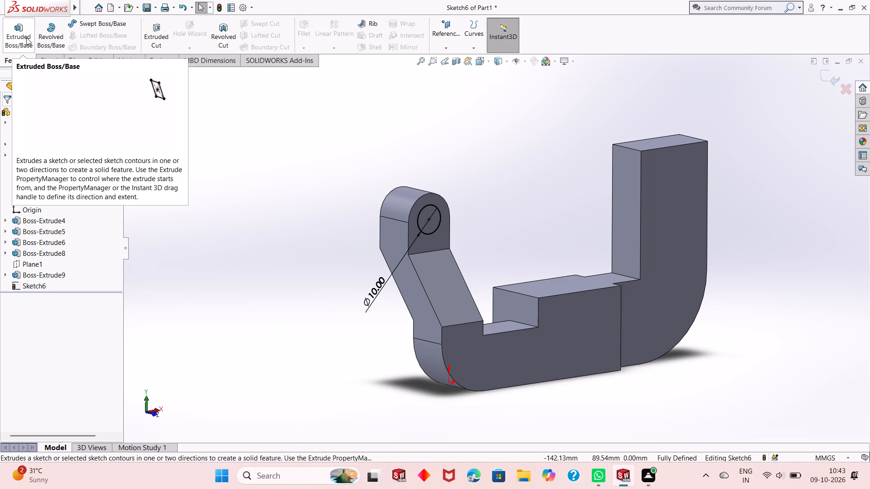
{"action": "left_click", "coordinate": [152, 38]}
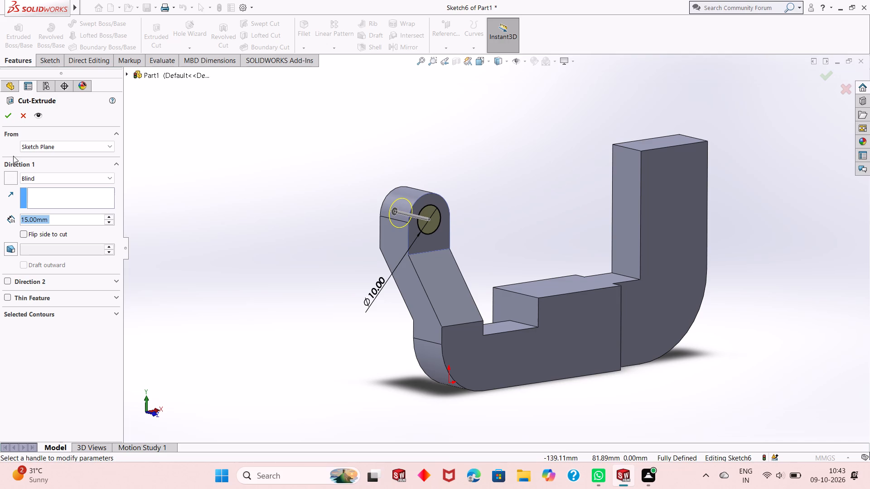
{"action": "left_click", "coordinate": [11, 116]}
{"action": "left_click", "coordinate": [306, 267]}
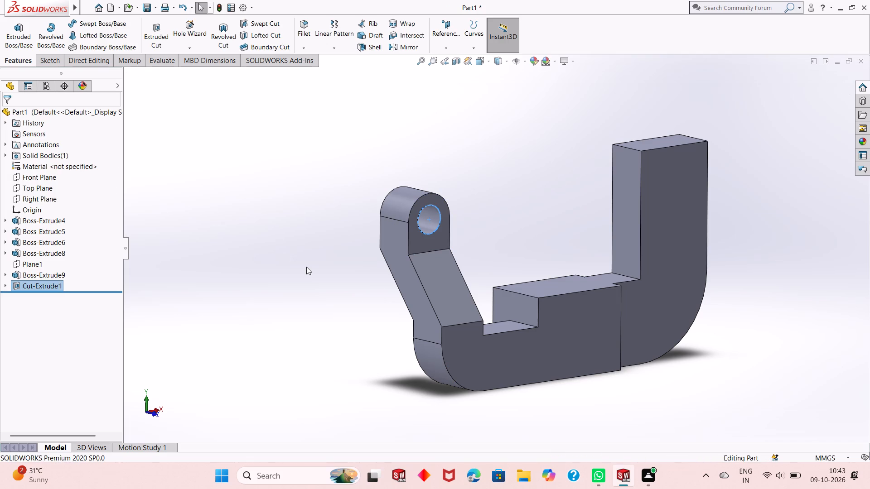
Examine the part from several angles, checking the hole in the round-topped boss and the overall shape.
{"action": "middle_click_drag", "start_coordinate": [333, 279], "coordinate": [289, 281]}
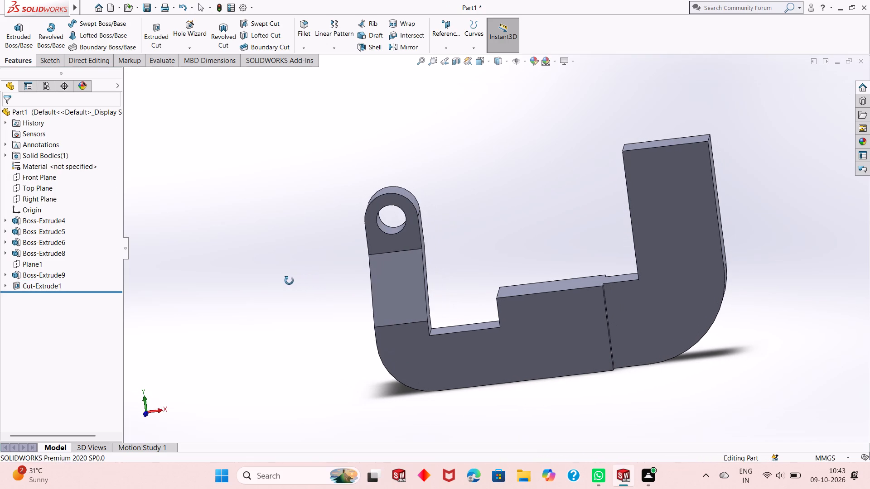
{"action": "middle_click_drag", "start_coordinate": [289, 281], "coordinate": [368, 304]}
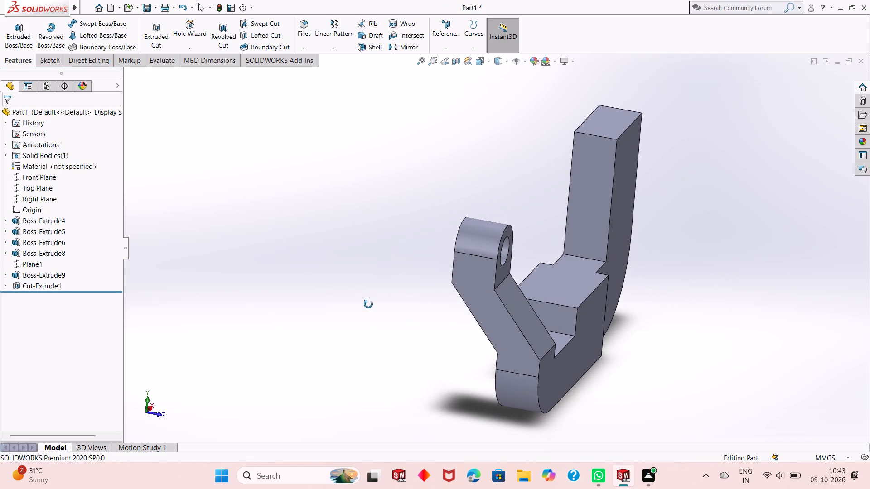
{"action": "middle_click_drag", "start_coordinate": [368, 304], "coordinate": [337, 284]}
{"action": "scroll", "coordinate": [333, 288], "scroll_direction": "up", "scroll_amount": 3}
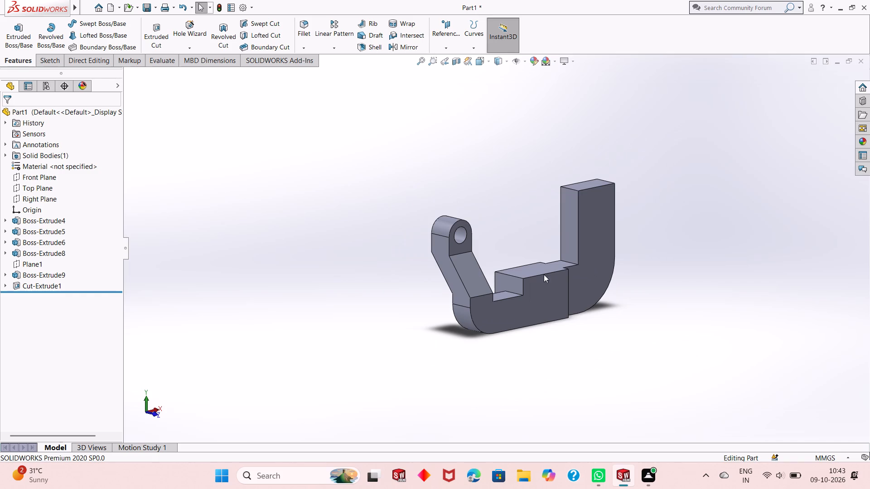
{"action": "scroll", "coordinate": [621, 264], "scroll_direction": "down", "scroll_amount": 2}
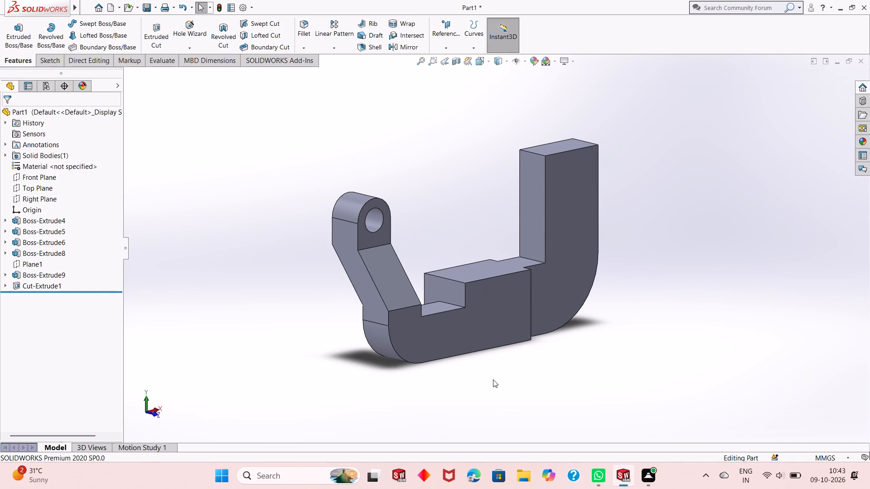
{"action": "middle_click_drag", "start_coordinate": [495, 380], "coordinate": [454, 389]}
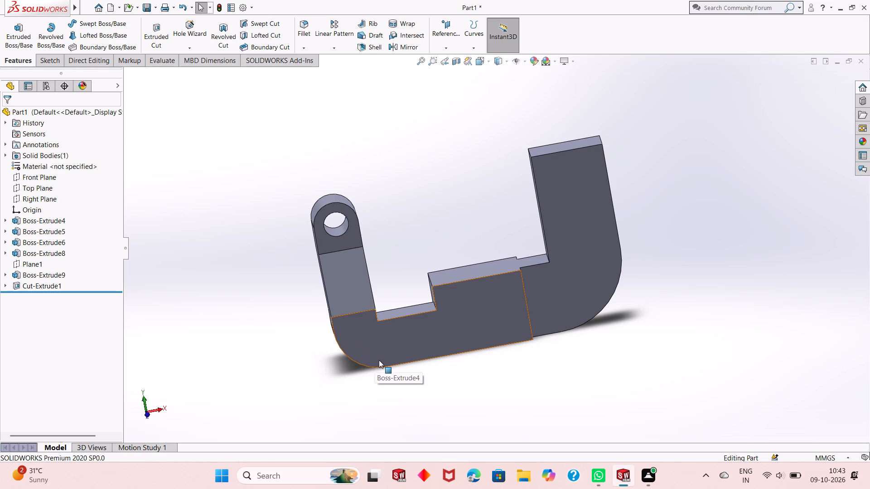
{"action": "scroll", "coordinate": [399, 373], "scroll_direction": "up", "scroll_amount": 2}
{"action": "scroll", "coordinate": [527, 273], "scroll_direction": "down", "scroll_amount": 2}
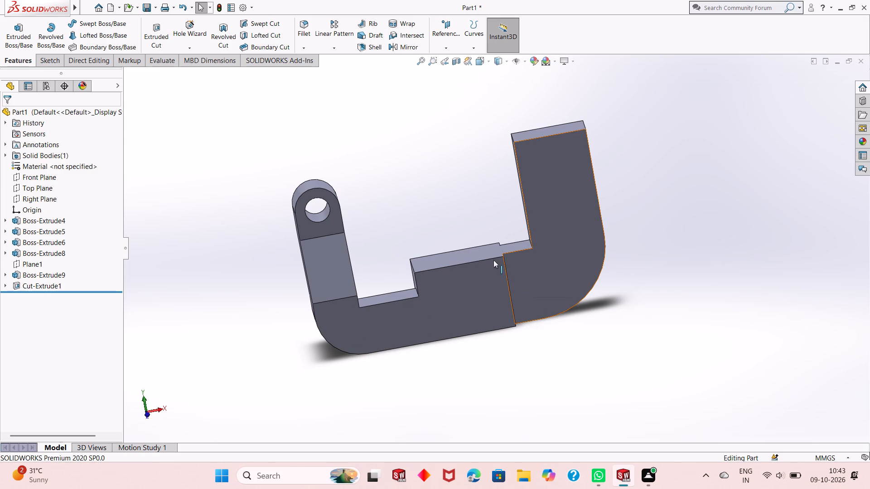
Open a new sketch on the top face of the raised middle block, viewed normal to the face.
{"action": "left_click", "coordinate": [460, 258]}
{"action": "left_click", "coordinate": [499, 230]}
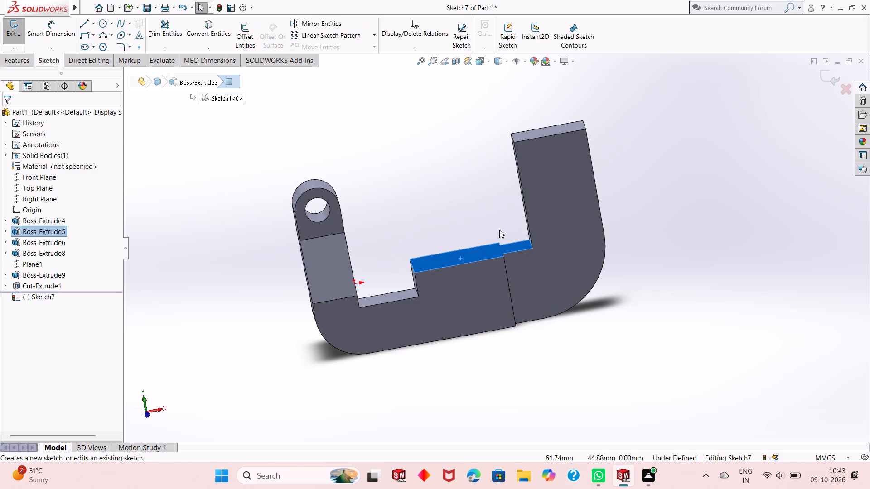
{"action": "key", "text": "ctrl+8"}
{"action": "left_click", "coordinate": [508, 194]}
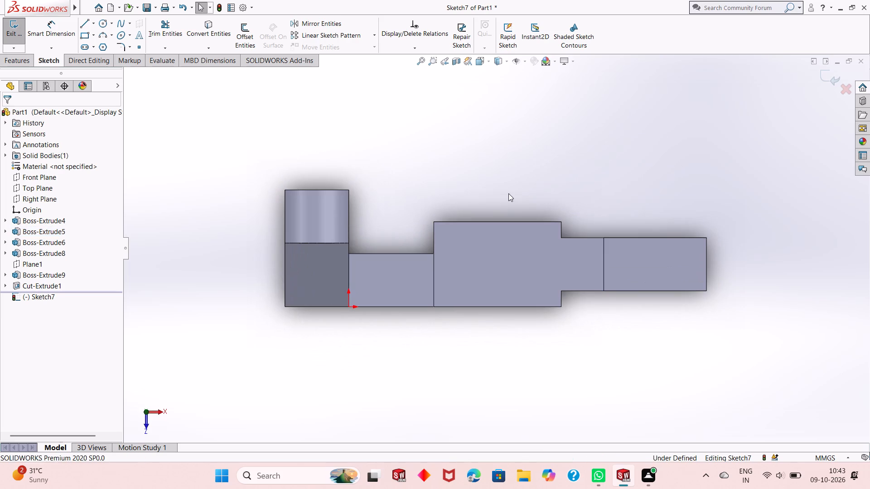
Sketch a corner rectangle about 27.6 by 13.7 mm inside the top face of the raised middle block.
{"action": "left_click", "coordinate": [86, 34]}
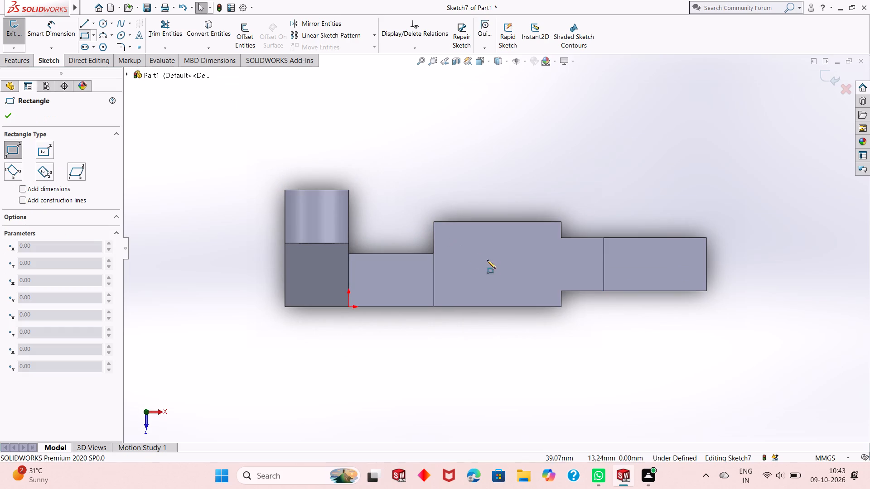
{"action": "left_click", "coordinate": [449, 239]}
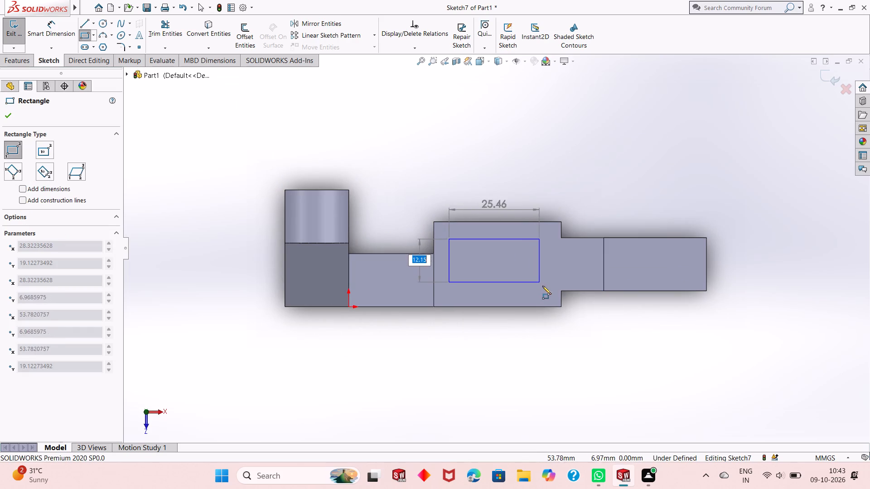
{"action": "left_click", "coordinate": [547, 288]}
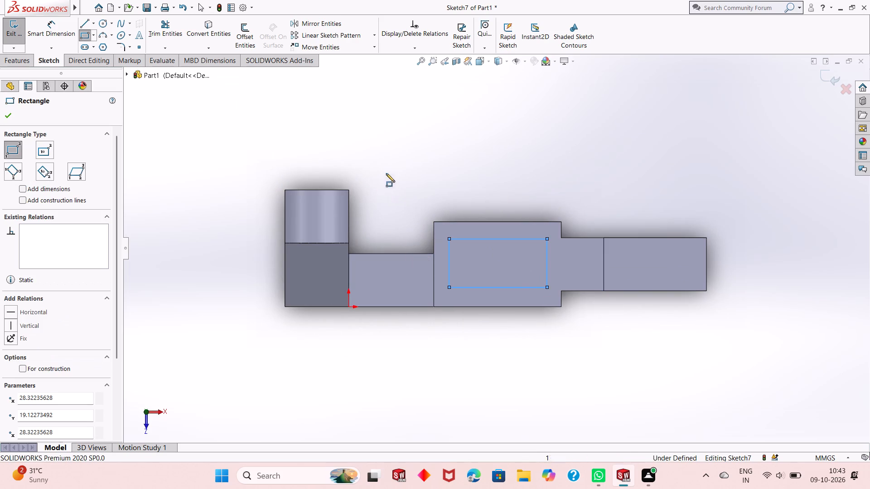
{"action": "right_click", "coordinate": [386, 159]}
{"action": "left_click", "coordinate": [420, 167]}
Dimension the rectangle to 24 mm long and 12 mm wide.
{"action": "left_click", "coordinate": [69, 35]}
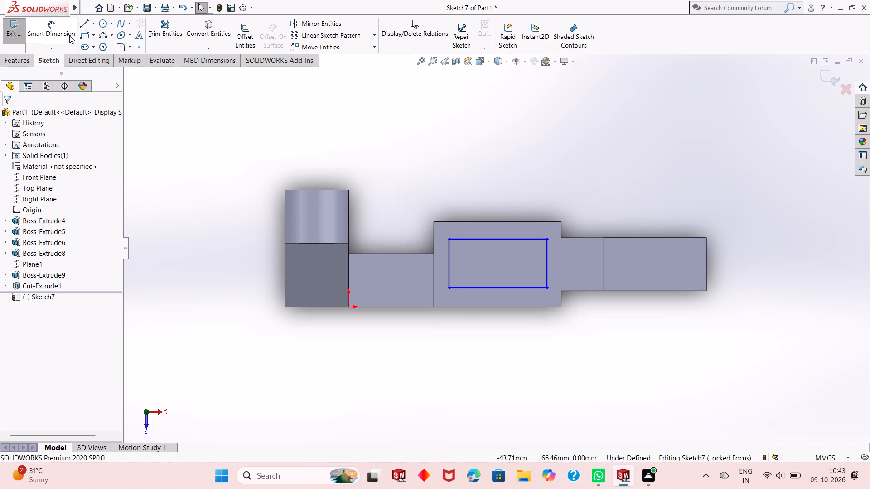
{"action": "left_click", "coordinate": [520, 239]}
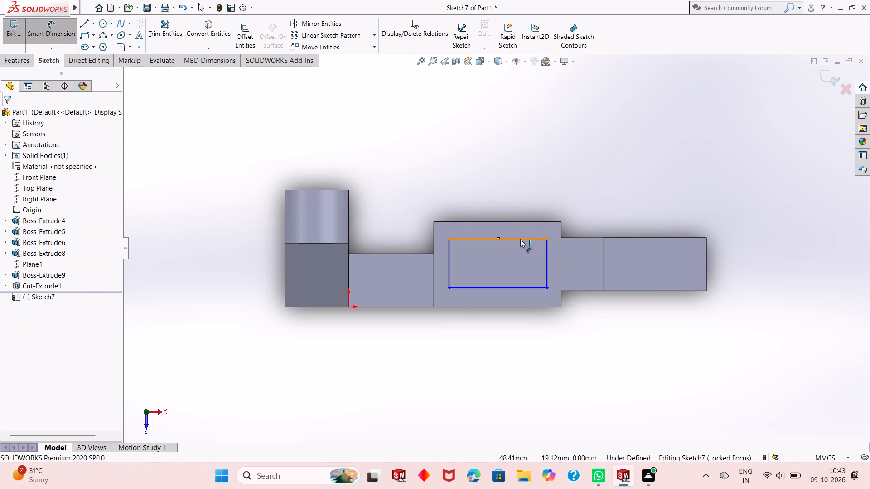
{"action": "left_click", "coordinate": [527, 180]}
{"action": "type", "text": "24"}
{"action": "key", "text": "Return"}
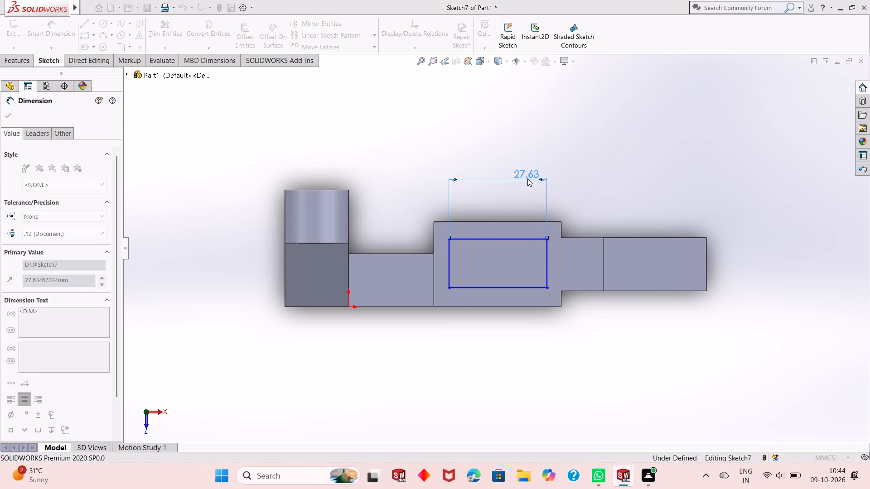
{"action": "left_click", "coordinate": [535, 270]}
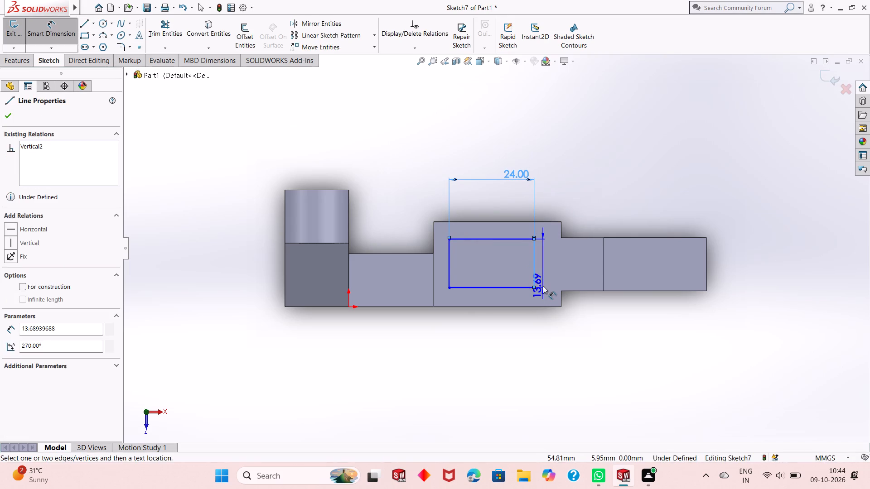
{"action": "left_click", "coordinate": [543, 286]}
{"action": "type", "text": "12"}
{"action": "key", "text": "Return"}
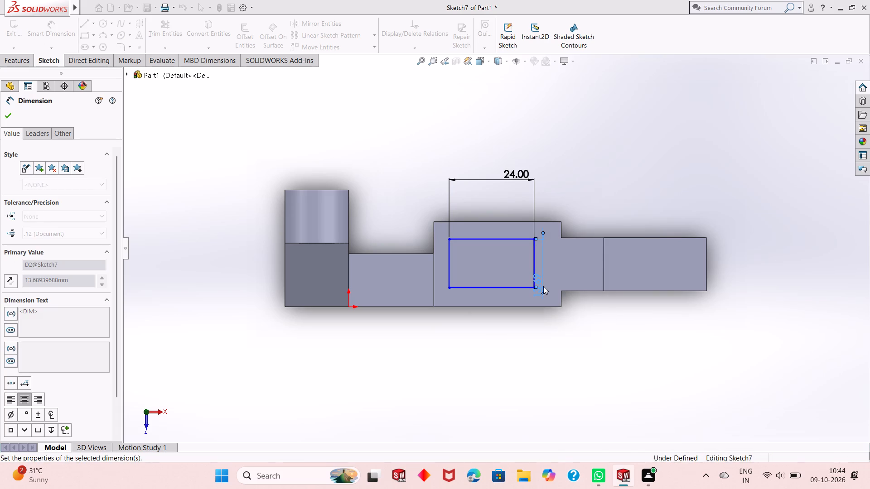
Dimension the rectangle's side midpoints 12 mm from the middle block's rear edge and 18 mm from its end nearest the tall arm.
{"action": "left_click", "coordinate": [449, 259]}
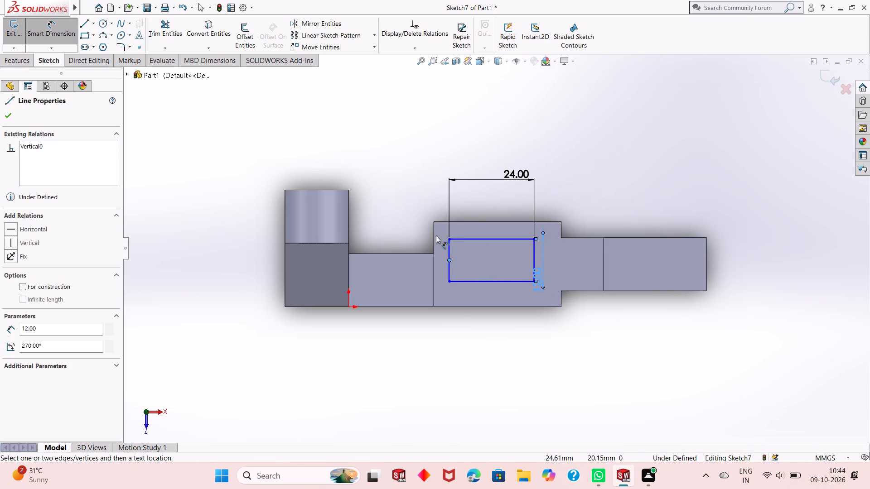
{"action": "left_click", "coordinate": [443, 221]}
{"action": "left_click", "coordinate": [409, 221]}
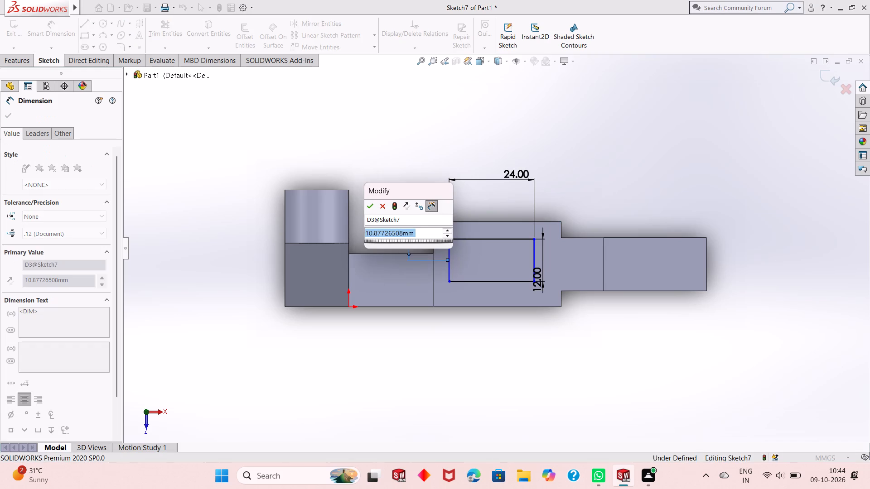
{"action": "type", "text": "12"}
{"action": "key", "text": "Return"}
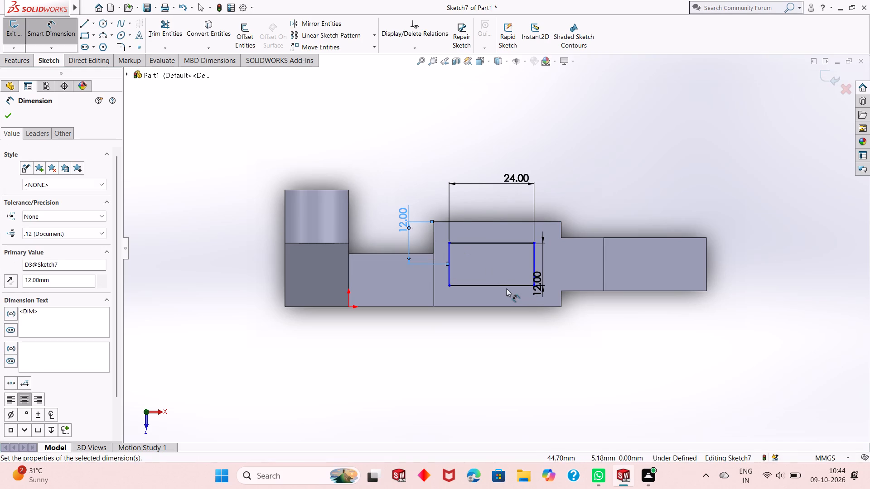
{"action": "left_click", "coordinate": [492, 243]}
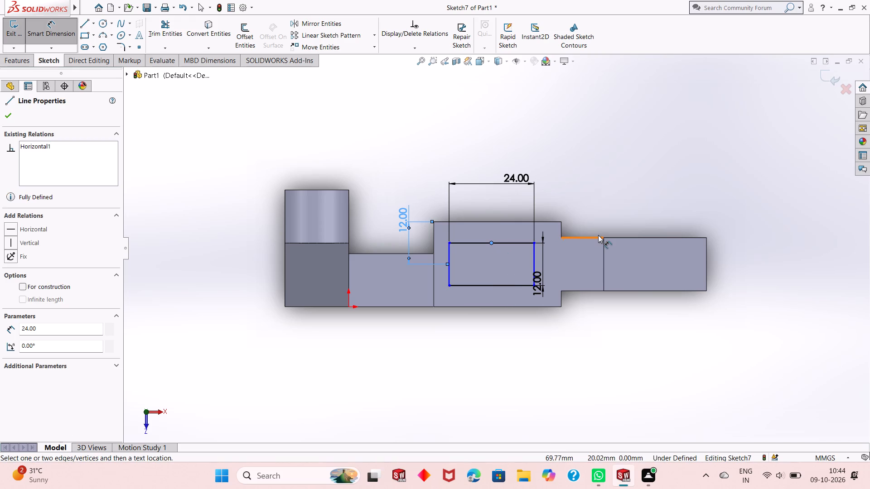
{"action": "left_click", "coordinate": [562, 227]}
{"action": "left_click", "coordinate": [565, 205]}
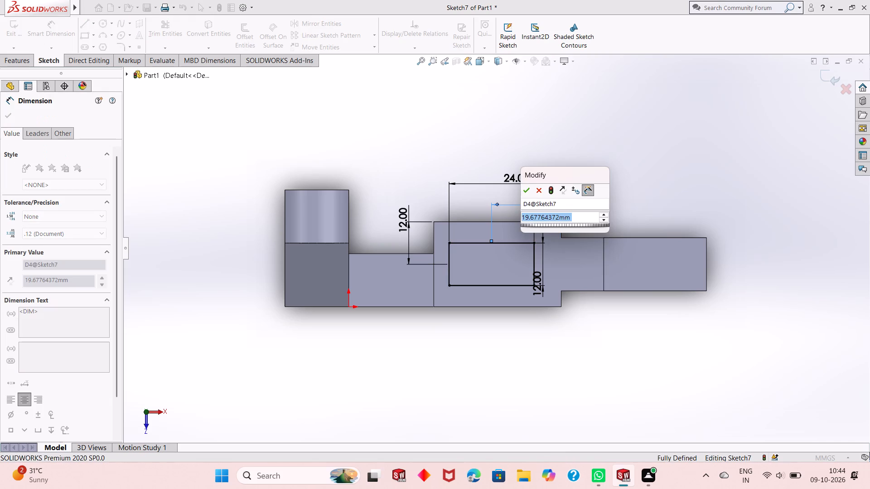
{"action": "type", "text": "18"}
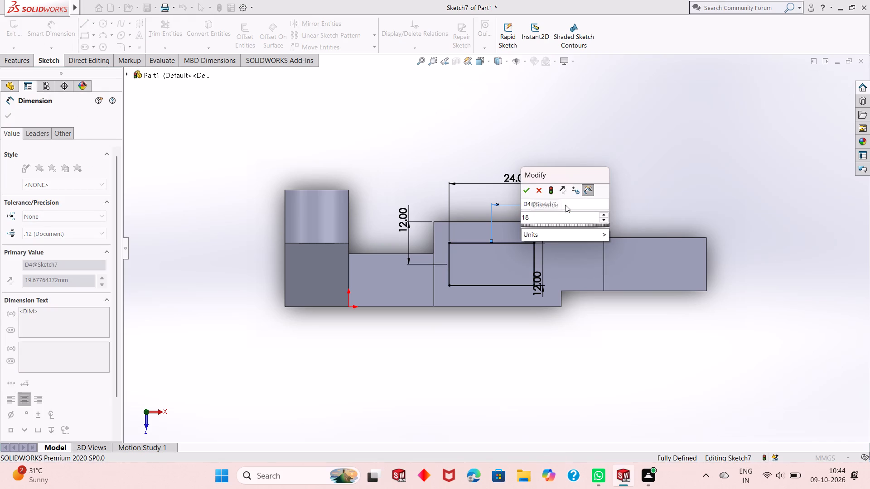
{"action": "key", "text": "Return"}
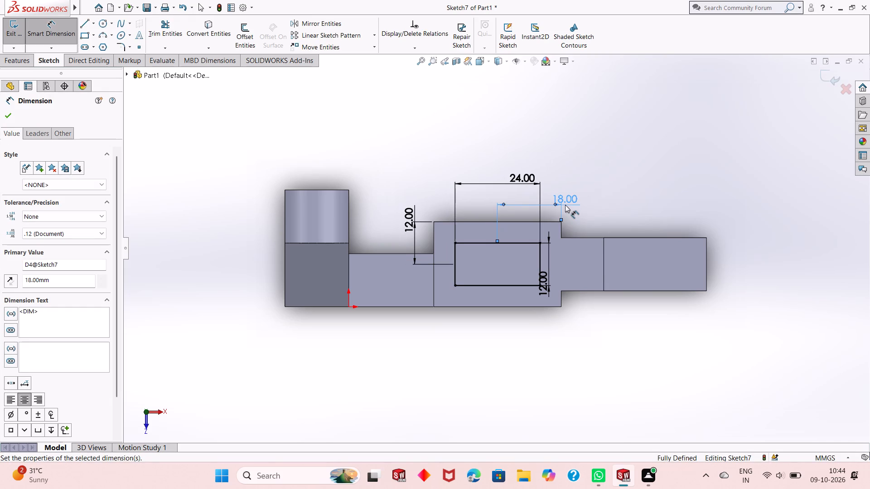
{"action": "right_click", "coordinate": [627, 194]}
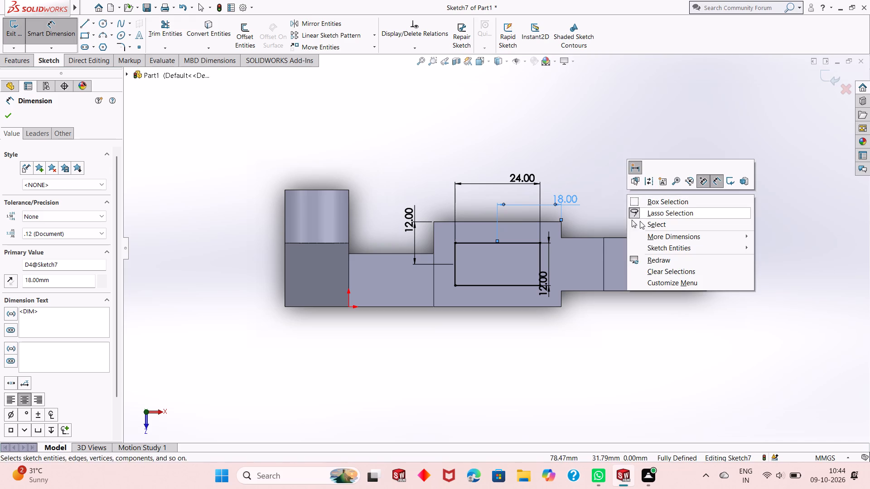
{"action": "left_click", "coordinate": [640, 221]}
Extruded Cut the 24 x 12 mm rectangle Through All to open a pocket in the middle block.
{"action": "middle_click_drag", "start_coordinate": [571, 315], "coordinate": [572, 252]}
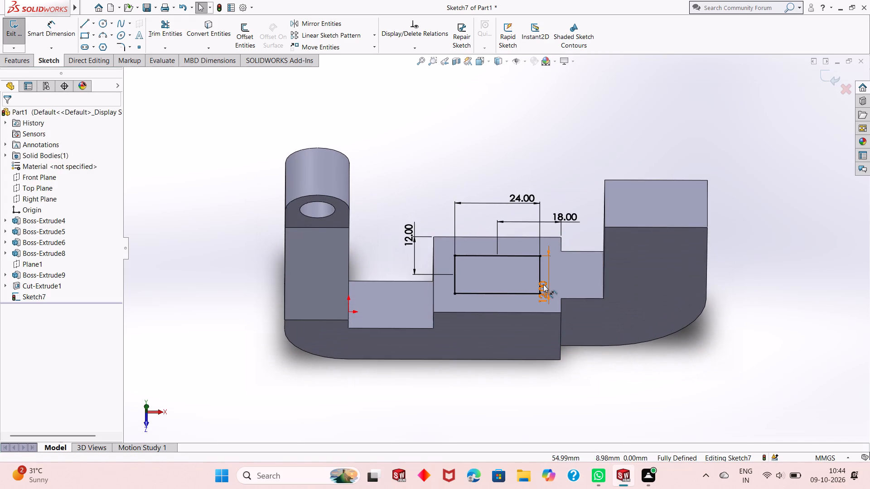
{"action": "left_click", "coordinate": [27, 62]}
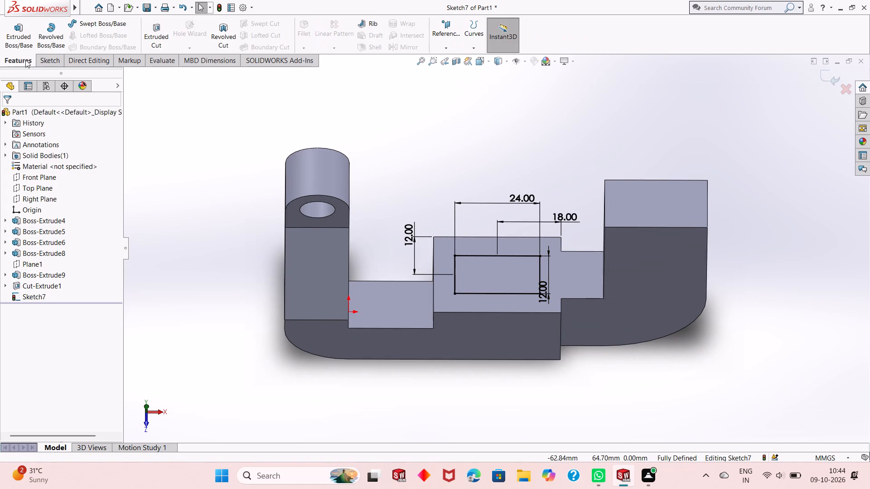
{"action": "left_click", "coordinate": [149, 31]}
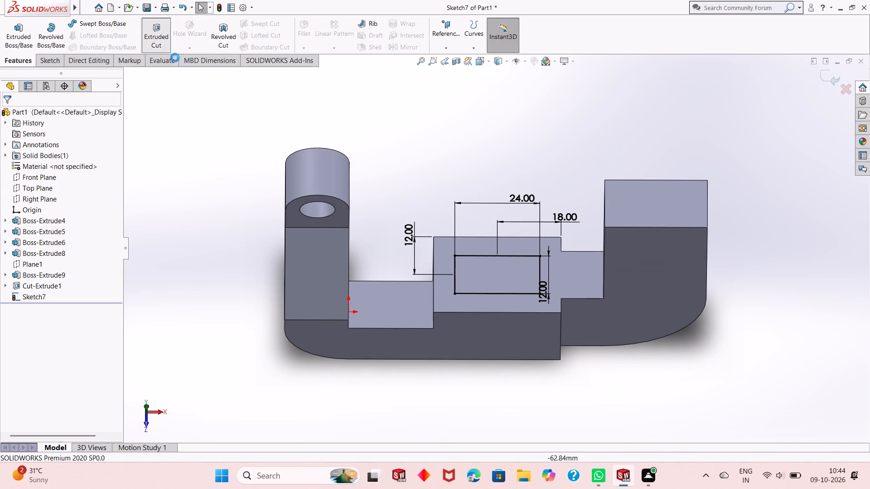
{"action": "left_click", "coordinate": [63, 181]}
{"action": "left_click", "coordinate": [68, 192]}
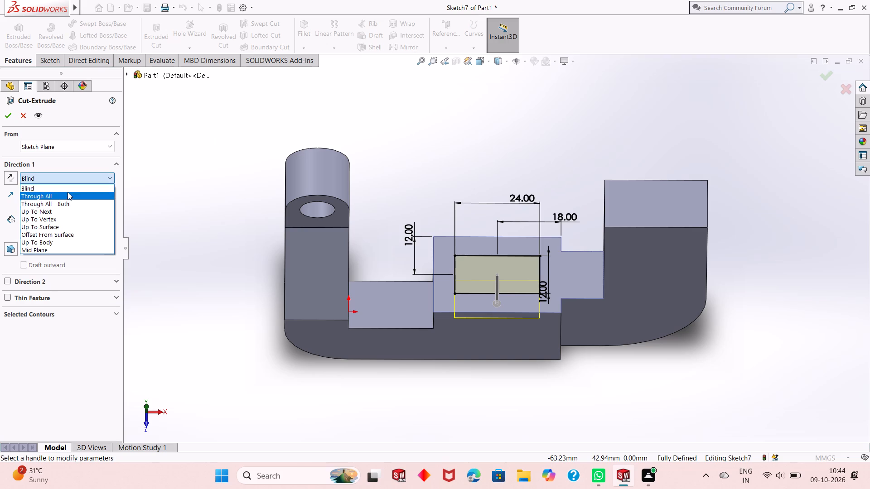
{"action": "left_click", "coordinate": [10, 116]}
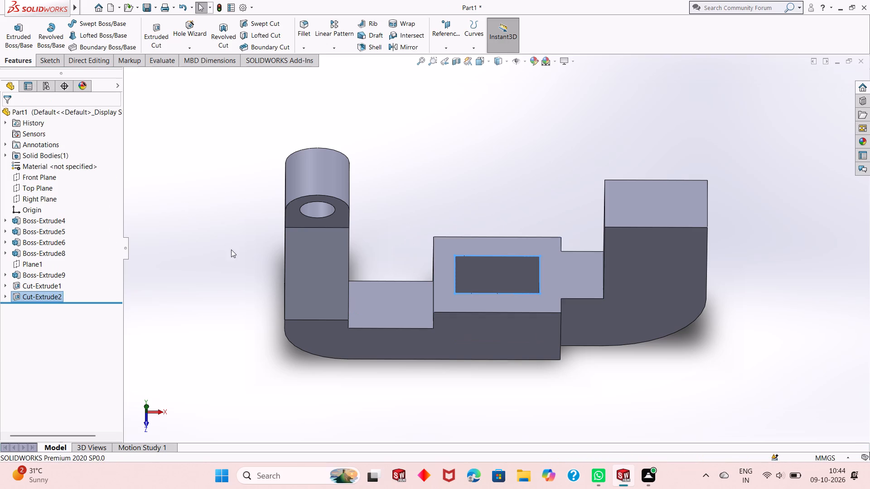
Examine the part from several angles, checking the rectangular cut in the middle block and the overall shape.
{"action": "left_click", "coordinate": [231, 249]}
{"action": "middle_click_drag", "start_coordinate": [334, 264], "coordinate": [348, 171]}
{"action": "scroll", "coordinate": [458, 302], "scroll_direction": "up", "scroll_amount": 1}
{"action": "middle_click_drag", "start_coordinate": [514, 329], "coordinate": [547, 307]}
{"action": "scroll", "coordinate": [516, 329], "scroll_direction": "up", "scroll_amount": 1}
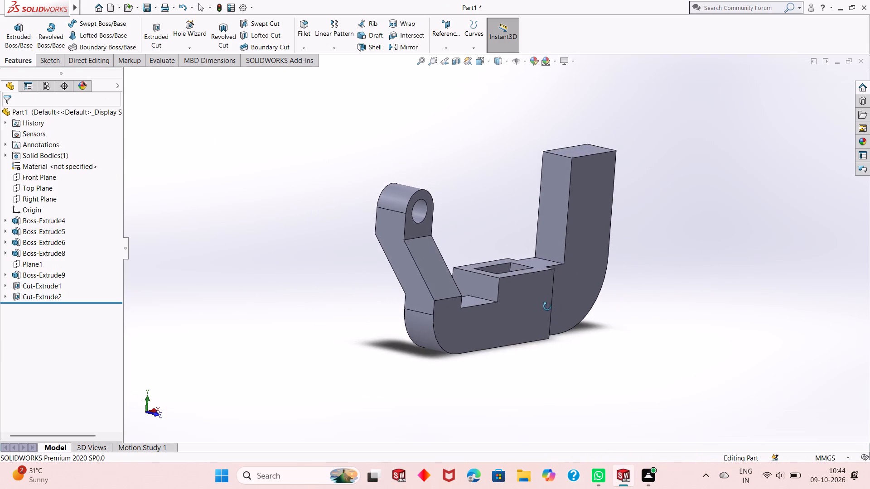
{"action": "middle_click_drag", "start_coordinate": [547, 307], "coordinate": [526, 321]}
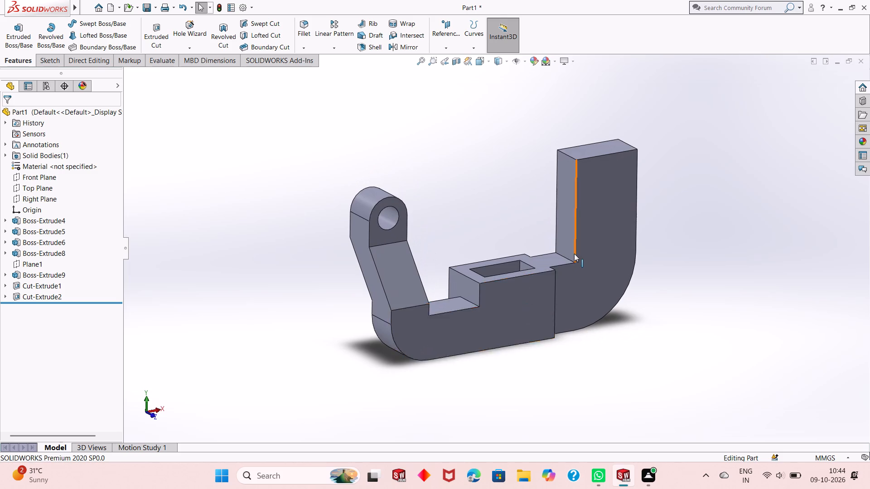
{"action": "scroll", "coordinate": [574, 254], "scroll_direction": "down", "scroll_amount": 2}
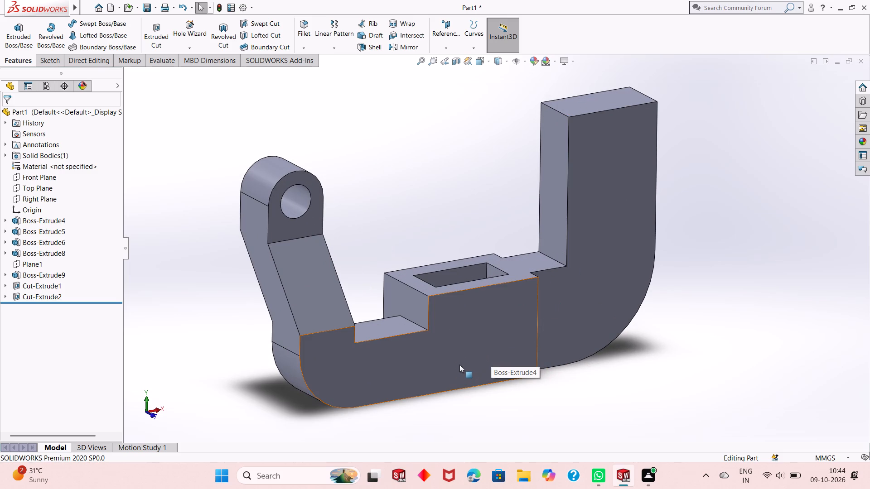
{"action": "scroll", "coordinate": [459, 364], "scroll_direction": "up", "scroll_amount": 1}
{"action": "scroll", "coordinate": [527, 216], "scroll_direction": "down", "scroll_amount": 1}
{"action": "scroll", "coordinate": [490, 282], "scroll_direction": "up", "scroll_amount": 1}
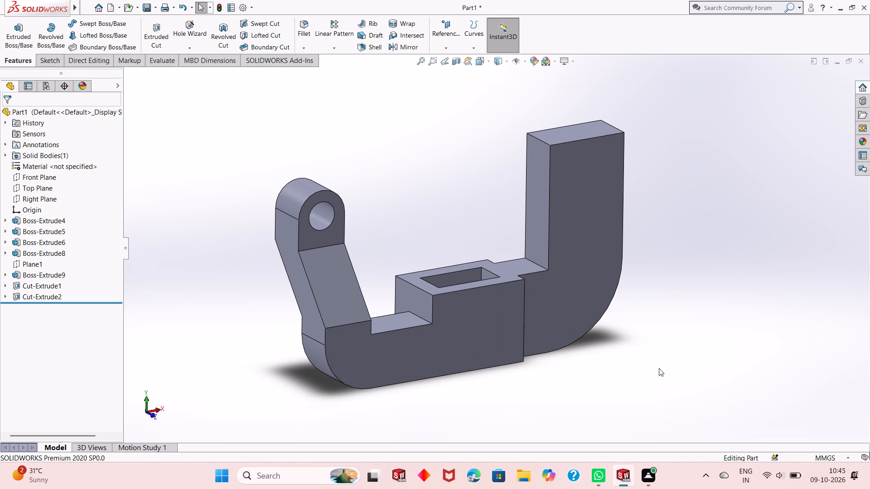
Open a new sketch on the front face of the tall arm, viewed normal to the face.
{"action": "left_click", "coordinate": [604, 228]}
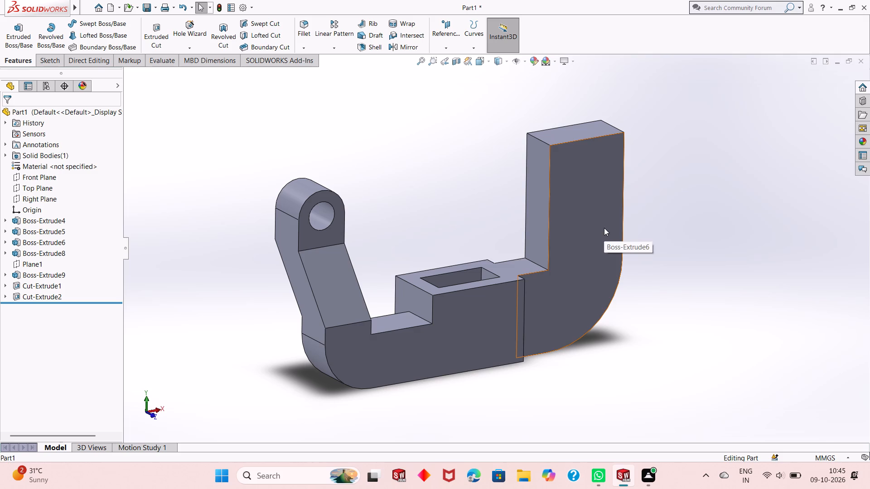
{"action": "left_click", "coordinate": [646, 206]}
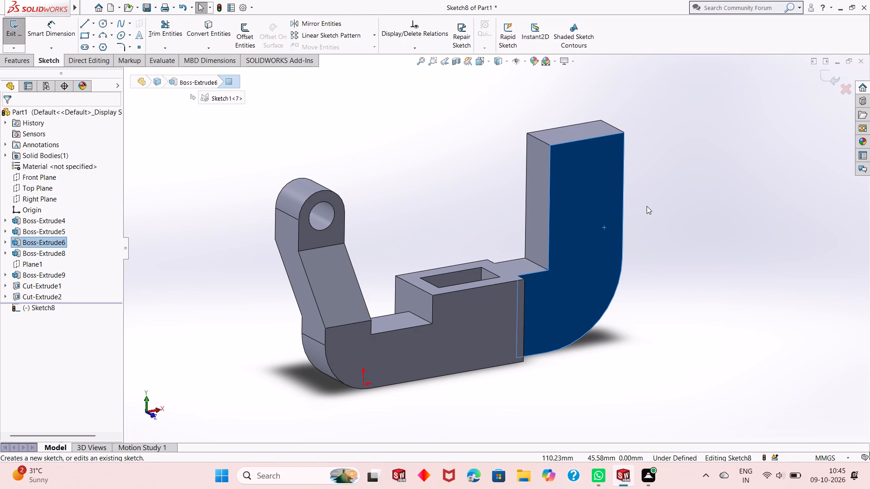
{"action": "key", "text": "ctrl+8"}
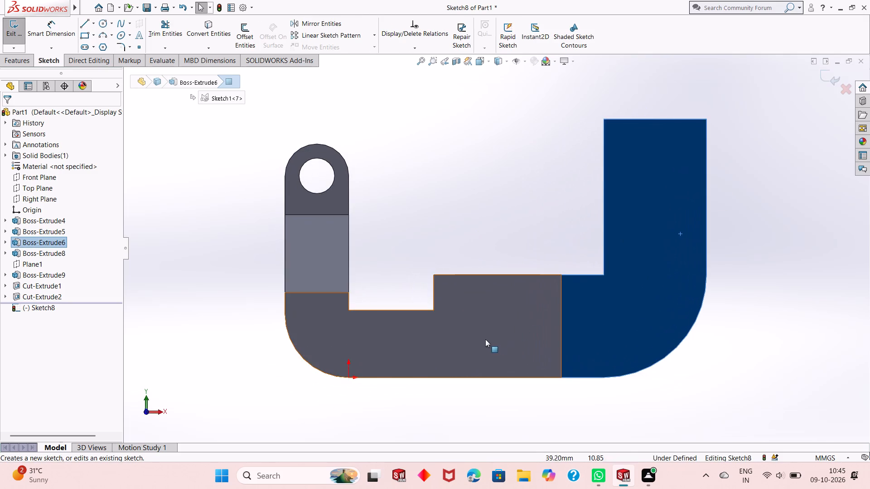
{"action": "scroll", "coordinate": [484, 339], "scroll_direction": "up", "scroll_amount": 4}
{"action": "scroll", "coordinate": [594, 196], "scroll_direction": "down", "scroll_amount": 3}
{"action": "left_click", "coordinate": [624, 240]}
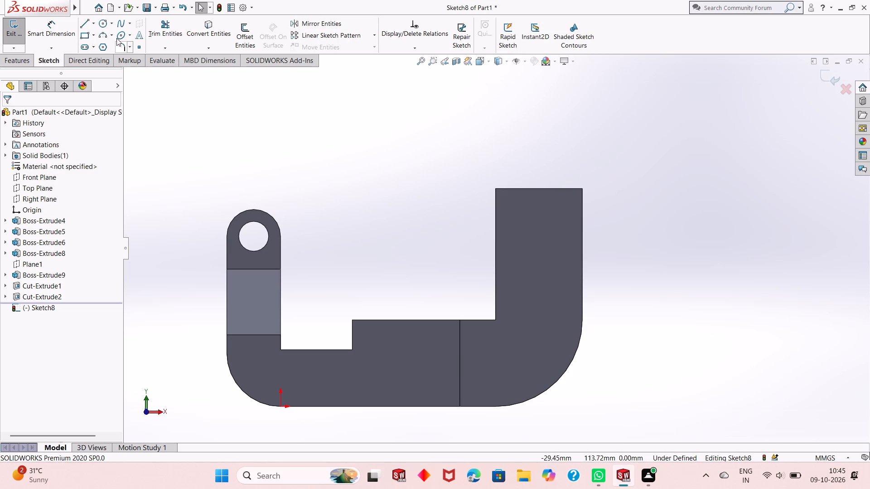
Sketch a circle about 13.6 mm in diameter on the tall arm, with its centre aligned to the top edge's midpoint.
{"action": "left_click", "coordinate": [104, 24]}
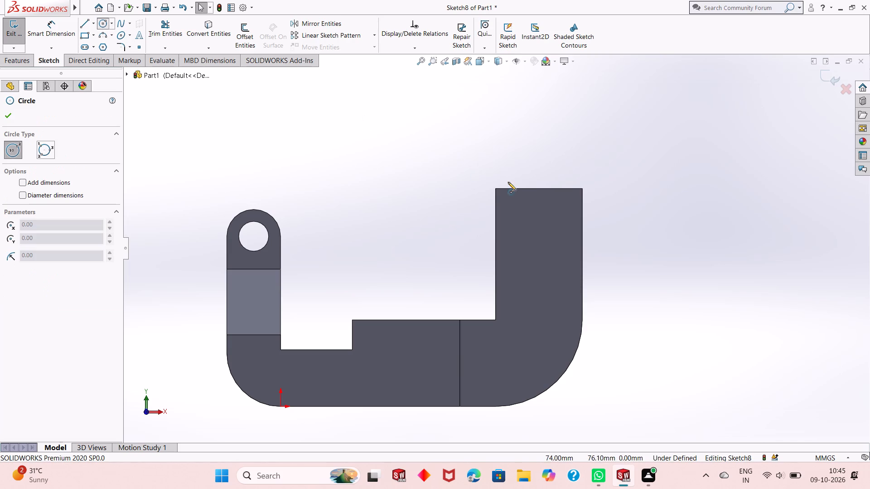
{"action": "left_click", "coordinate": [539, 243]}
{"action": "left_click", "coordinate": [546, 224]}
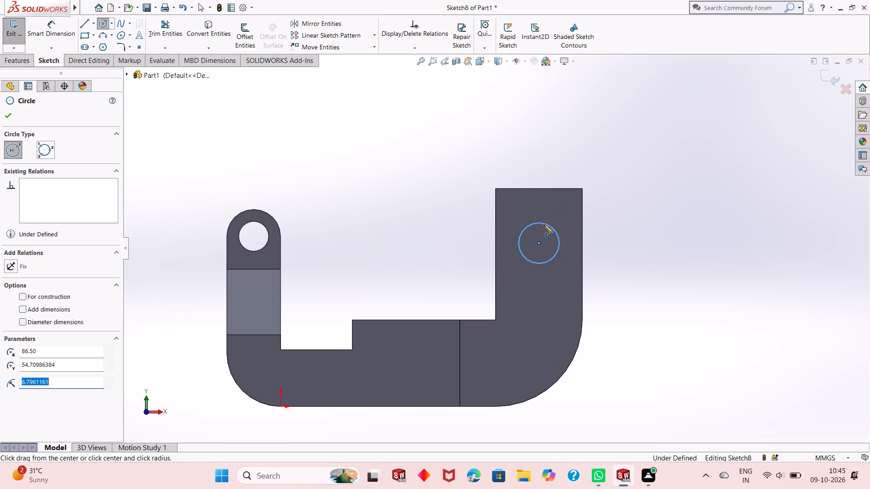
{"action": "right_click", "coordinate": [358, 143]}
{"action": "left_click", "coordinate": [373, 151]}
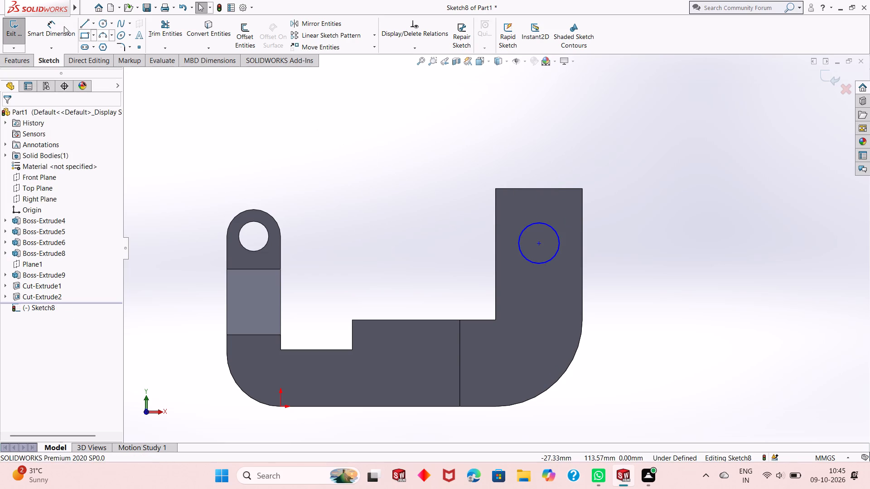
Dimension the circle on the tall arm to a 14 mm diameter.
{"action": "left_click", "coordinate": [63, 34]}
{"action": "left_click", "coordinate": [542, 262]}
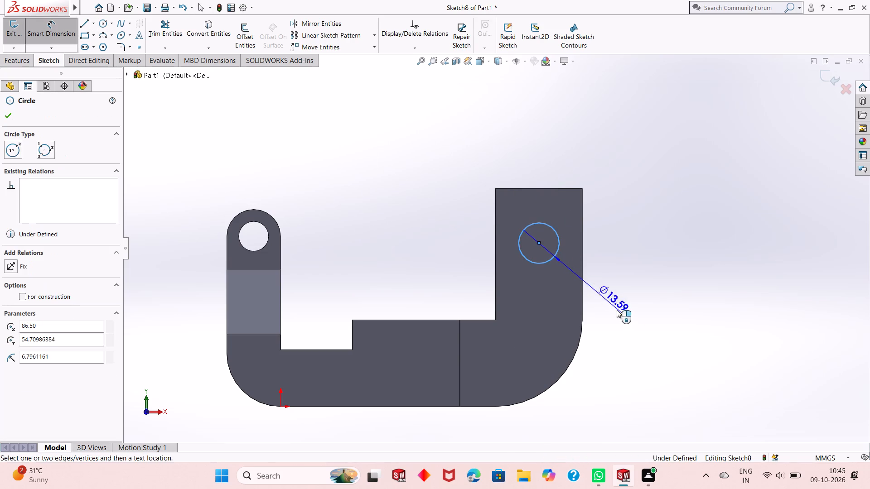
{"action": "left_click", "coordinate": [635, 332]}
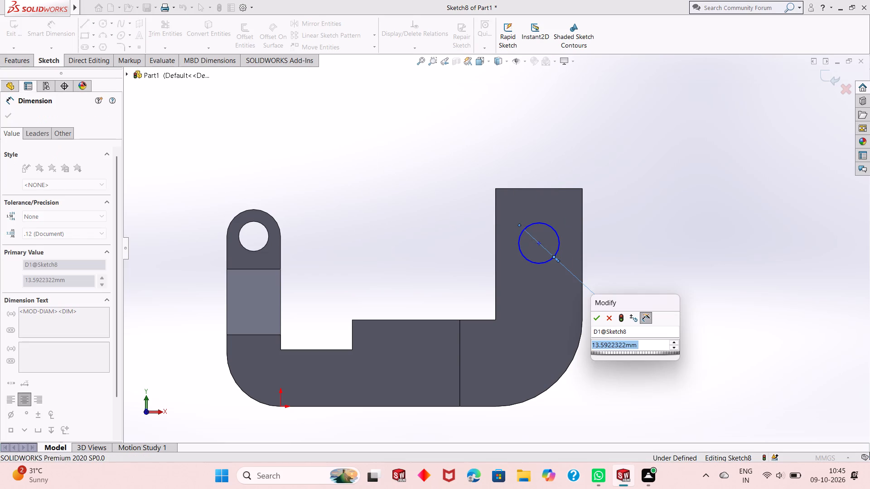
{"action": "type", "text": "14"}
{"action": "key", "text": "Return"}
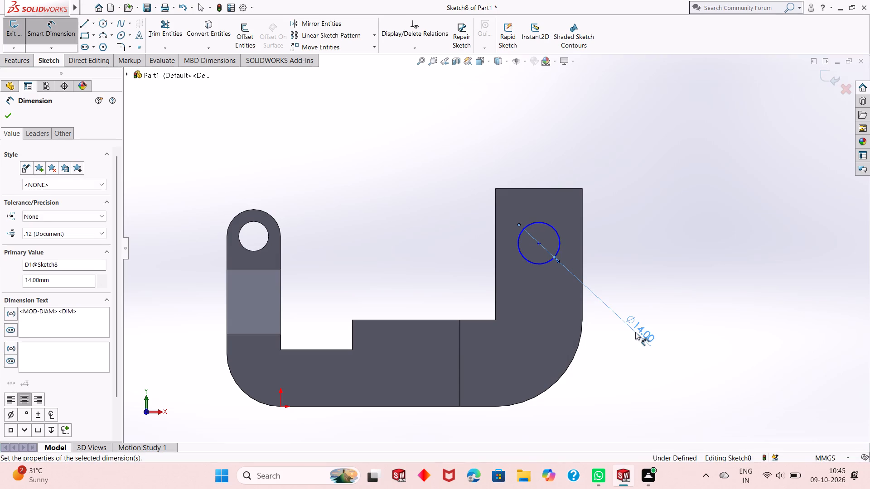
Dimension the circle's centre at 29/2 (14.5 mm) from the tall arm's outer vertical edge.
{"action": "left_click", "coordinate": [537, 244]}
{"action": "left_click", "coordinate": [581, 249]}
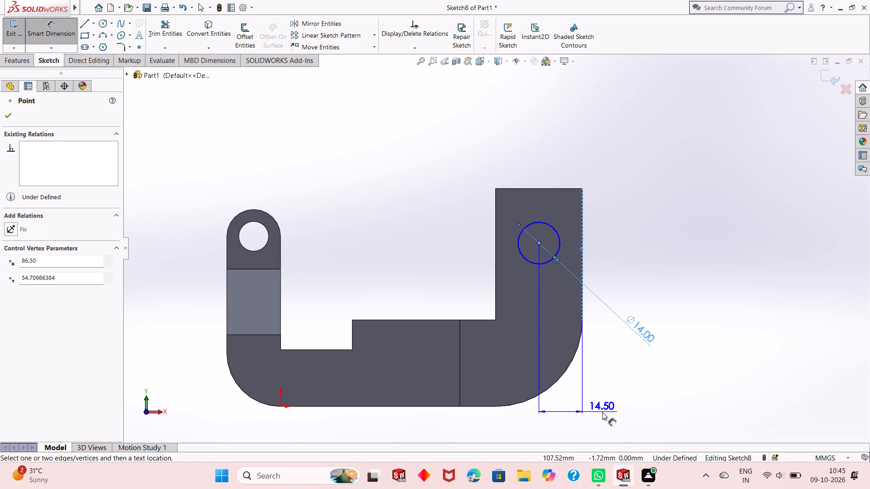
{"action": "left_click", "coordinate": [602, 412]}
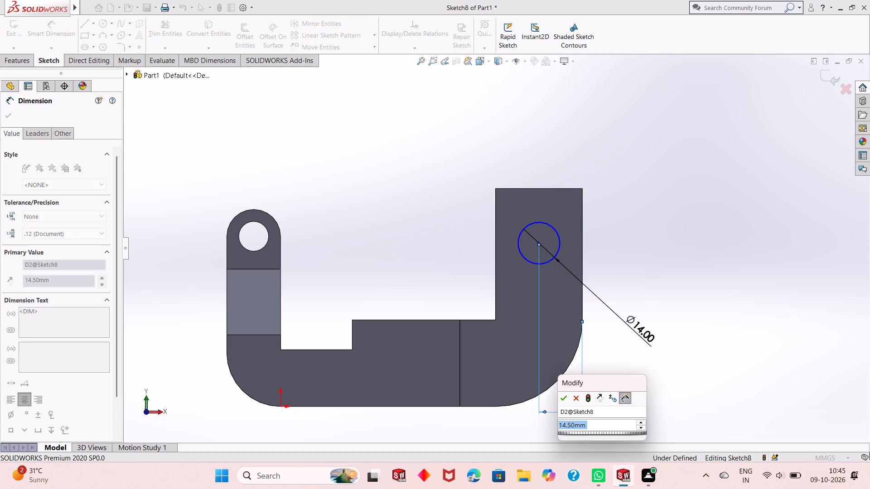
{"action": "type", "text": "29/2"}
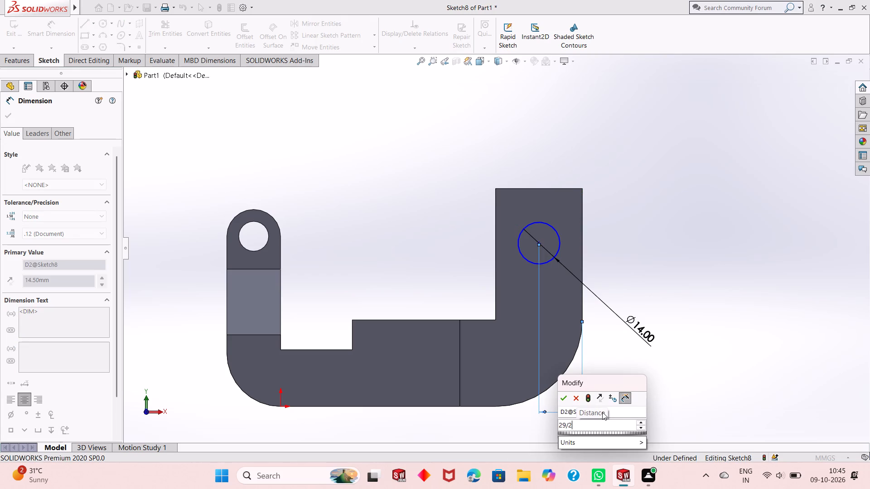
{"action": "key", "text": "Return"}
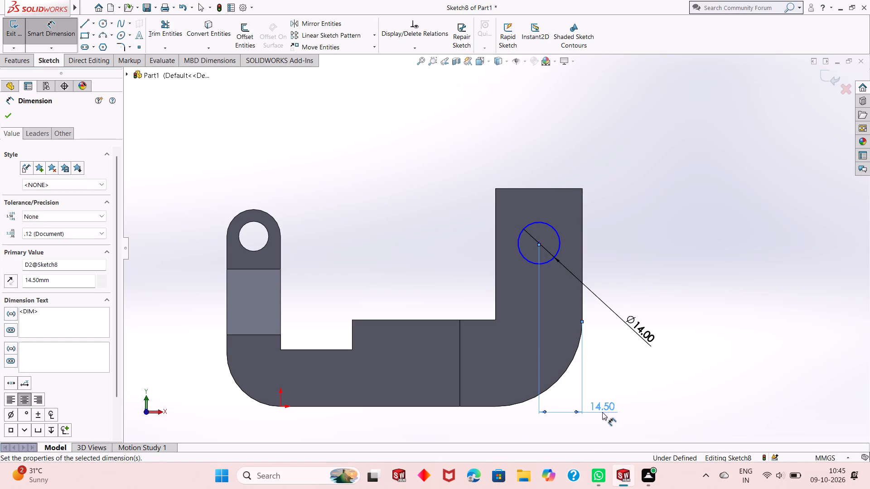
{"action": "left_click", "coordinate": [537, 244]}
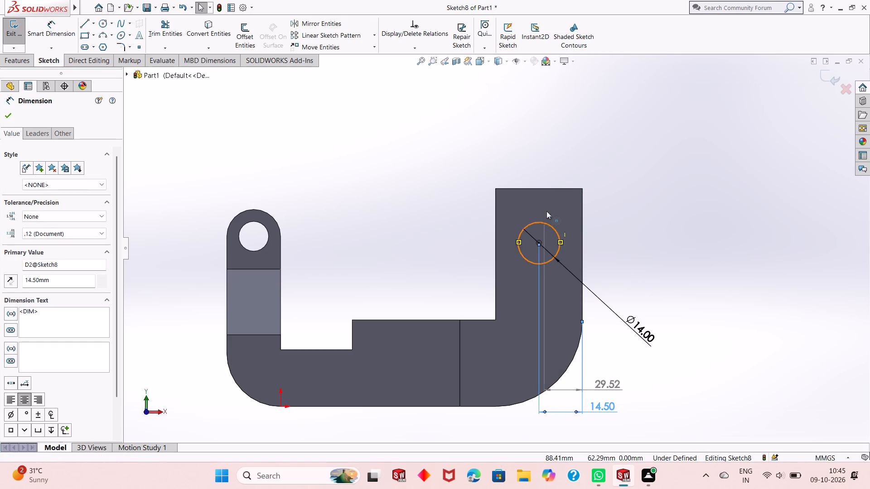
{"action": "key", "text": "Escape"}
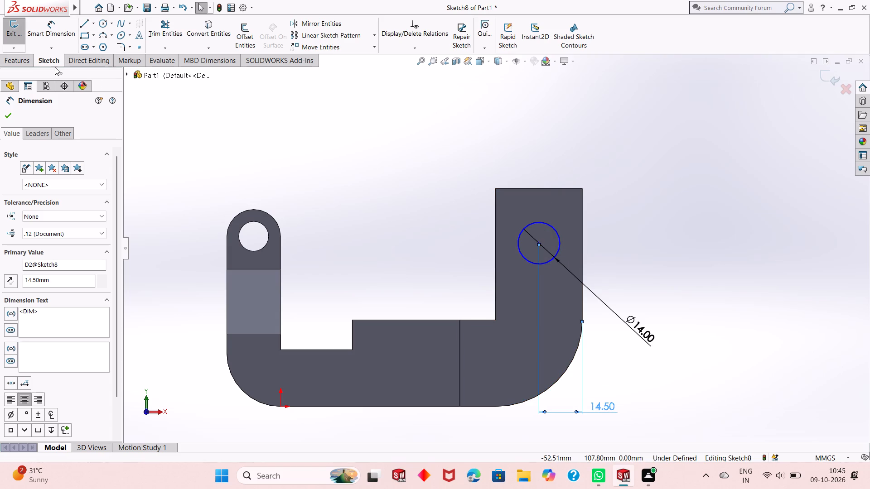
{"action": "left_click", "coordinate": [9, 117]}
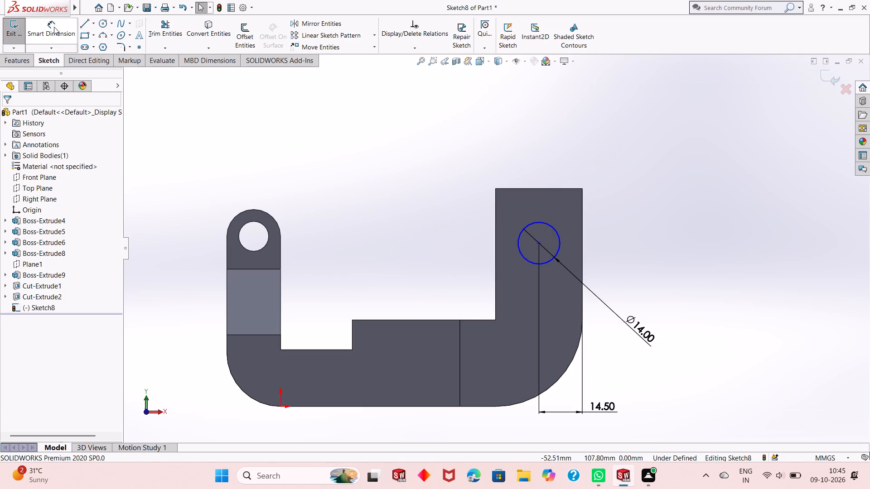
Dimension the circle's centre at 24 mm below the tall arm's top edge.
{"action": "left_click", "coordinate": [55, 26]}
{"action": "left_click", "coordinate": [540, 243]}
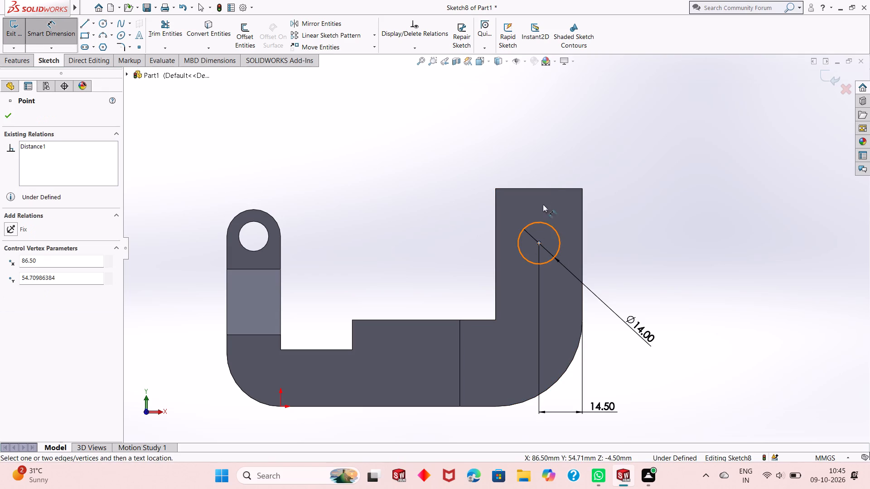
{"action": "left_click", "coordinate": [547, 187]}
{"action": "left_click", "coordinate": [642, 190]}
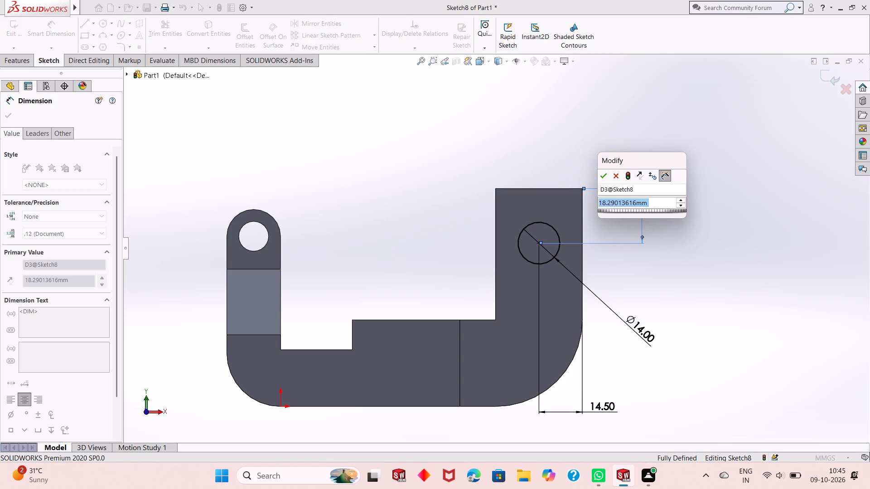
{"action": "type", "text": "24"}
{"action": "key", "text": "Return"}
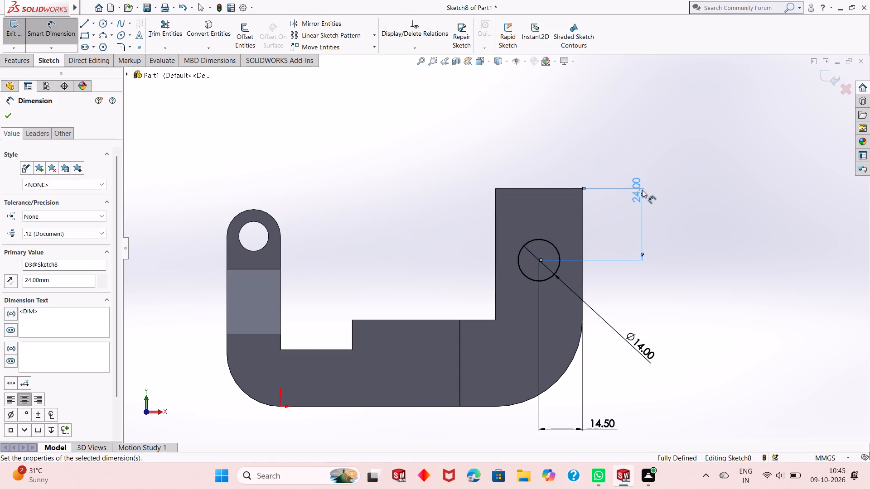
{"action": "right_click", "coordinate": [688, 257]}
{"action": "left_click", "coordinate": [703, 287]}
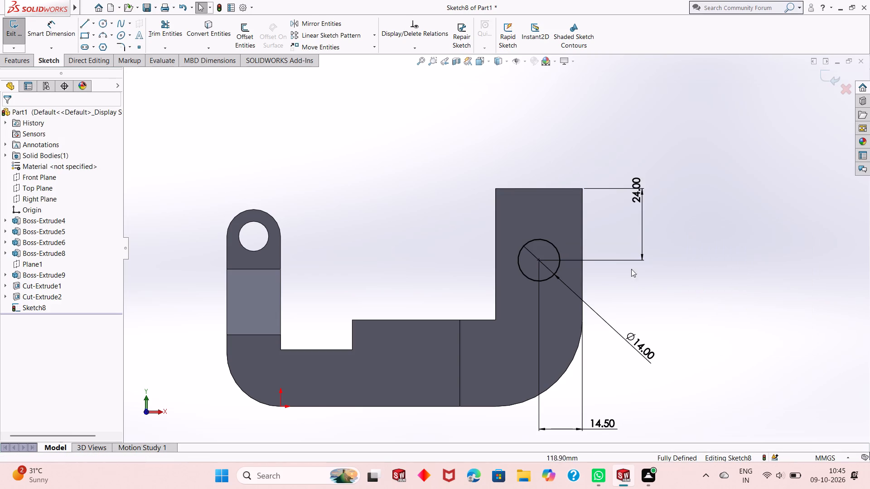
Sketch a narrow upright rectangle about 3.5 mm by 19 mm, from inside the circle up to the tall arm's top edge.
{"action": "scroll", "coordinate": [543, 273], "scroll_direction": "up", "scroll_amount": 1}
{"action": "middle_click_drag", "start_coordinate": [590, 282], "coordinate": [633, 274]}
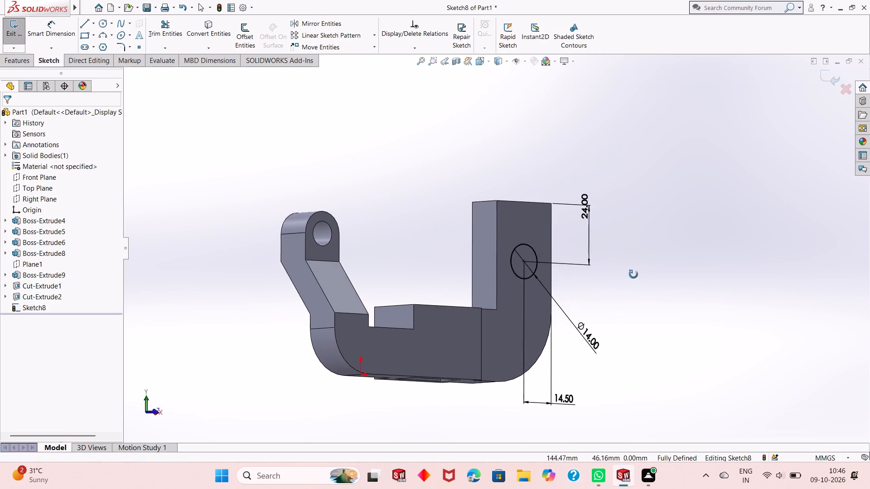
{"action": "middle_click_drag", "start_coordinate": [633, 274], "coordinate": [623, 289]}
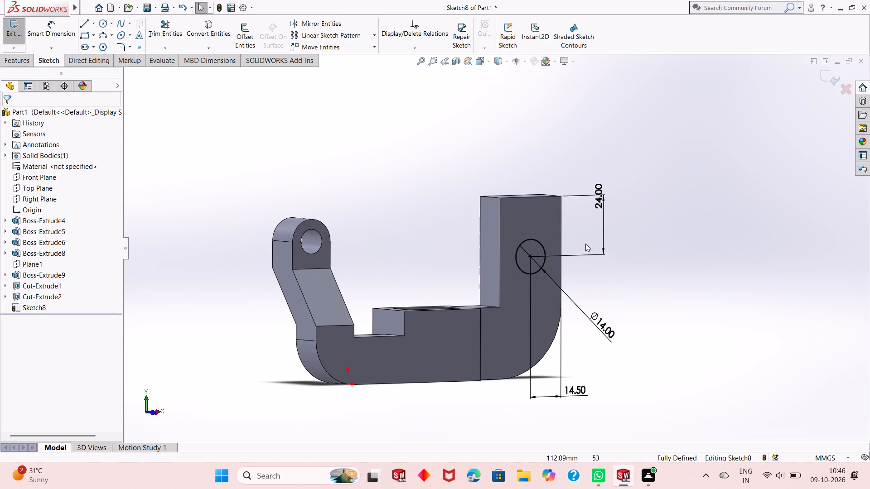
{"action": "key", "text": "ctrl+8"}
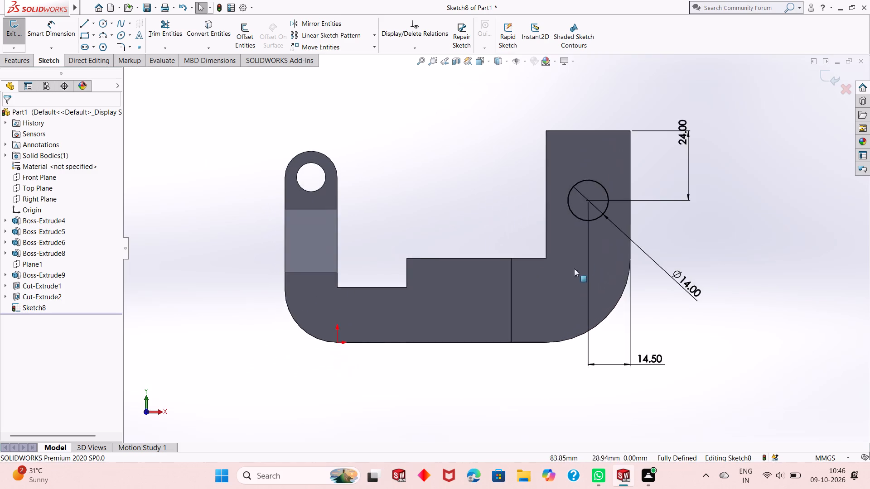
{"action": "scroll", "coordinate": [569, 276], "scroll_direction": "up", "scroll_amount": 1}
{"action": "scroll", "coordinate": [605, 136], "scroll_direction": "down", "scroll_amount": 2}
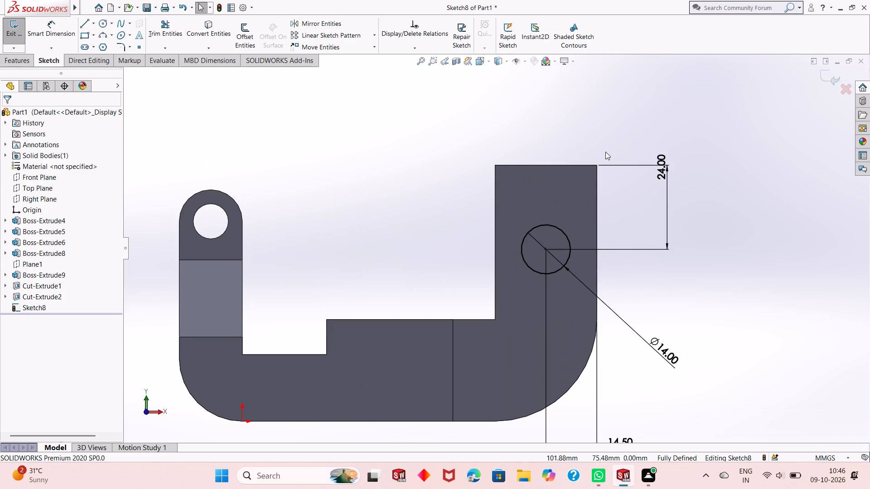
{"action": "left_click", "coordinate": [85, 34]}
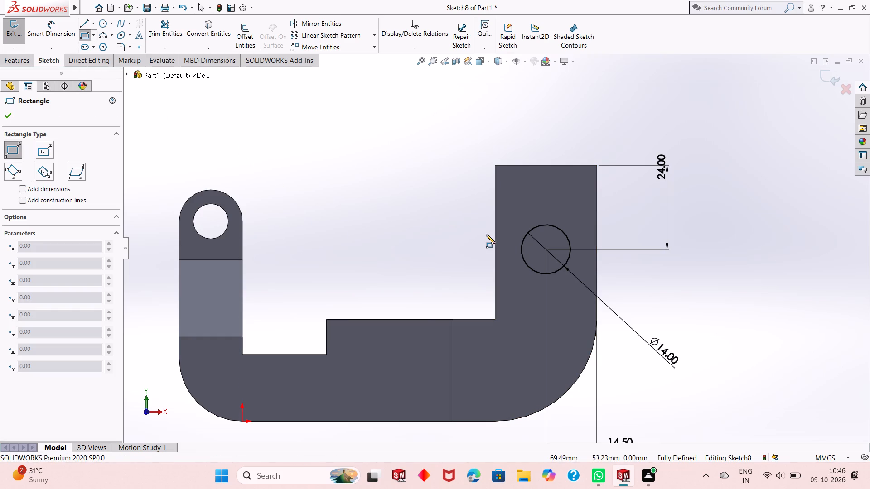
{"action": "left_click", "coordinate": [551, 232]}
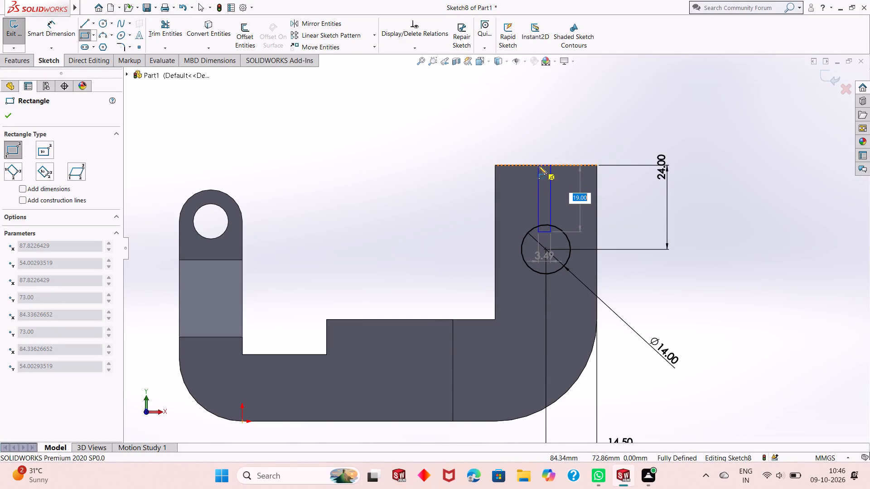
{"action": "left_click", "coordinate": [538, 166]}
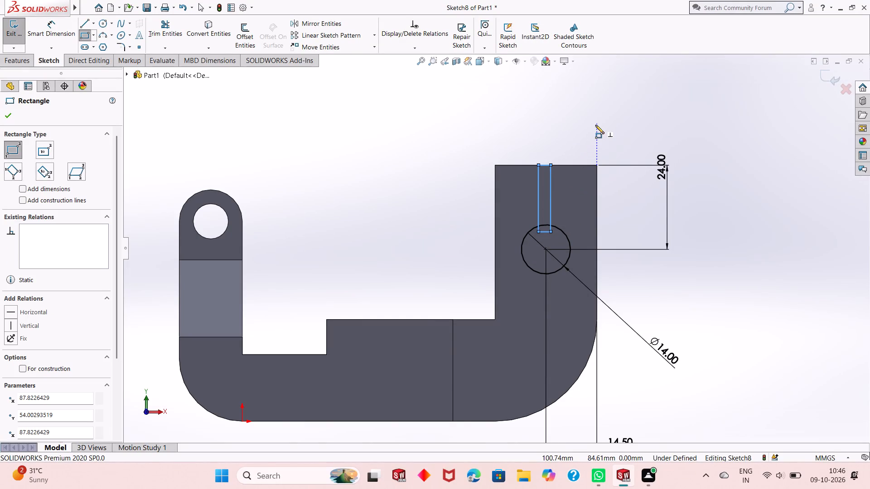
{"action": "right_click", "coordinate": [584, 106]}
{"action": "left_click", "coordinate": [597, 111]}
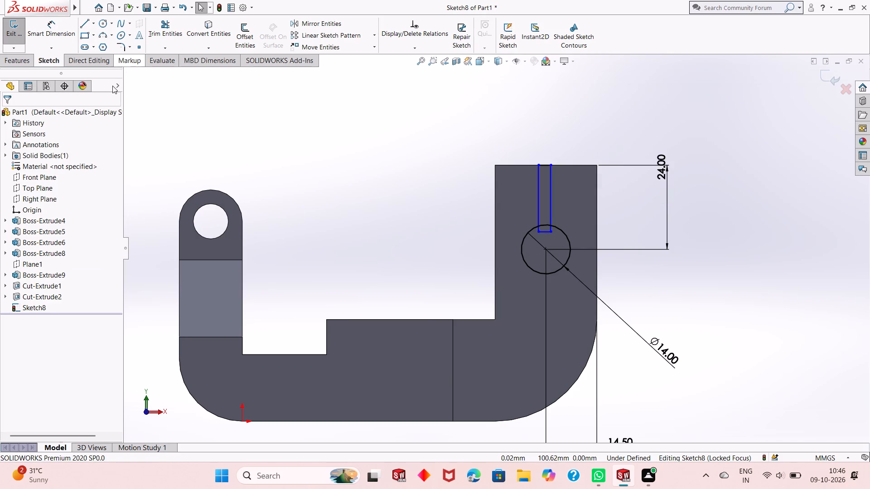
Dimension the narrow rectangle's width to 2 mm.
{"action": "left_click", "coordinate": [53, 34]}
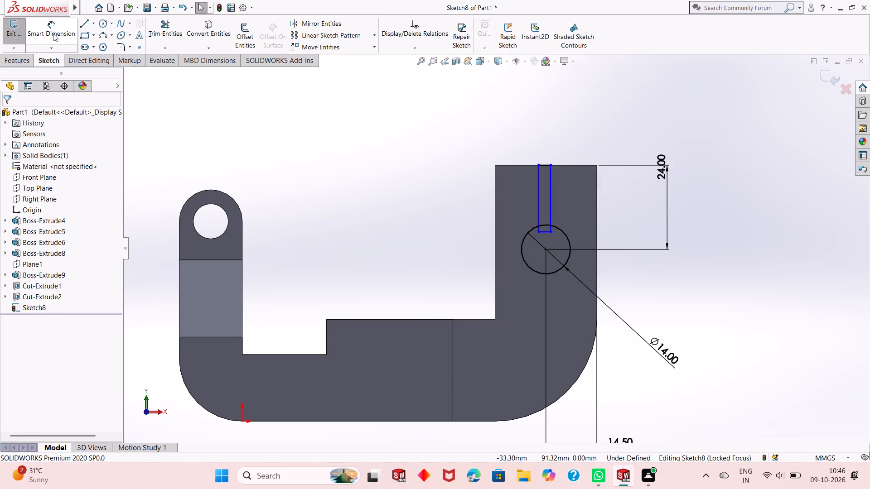
{"action": "scroll", "coordinate": [559, 218], "scroll_direction": "down", "scroll_amount": 2}
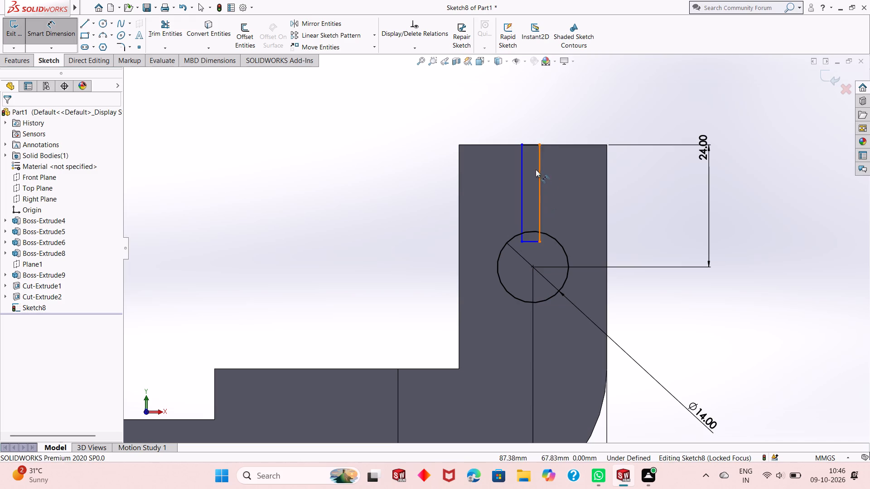
{"action": "left_click", "coordinate": [527, 142]}
{"action": "left_click", "coordinate": [532, 123]}
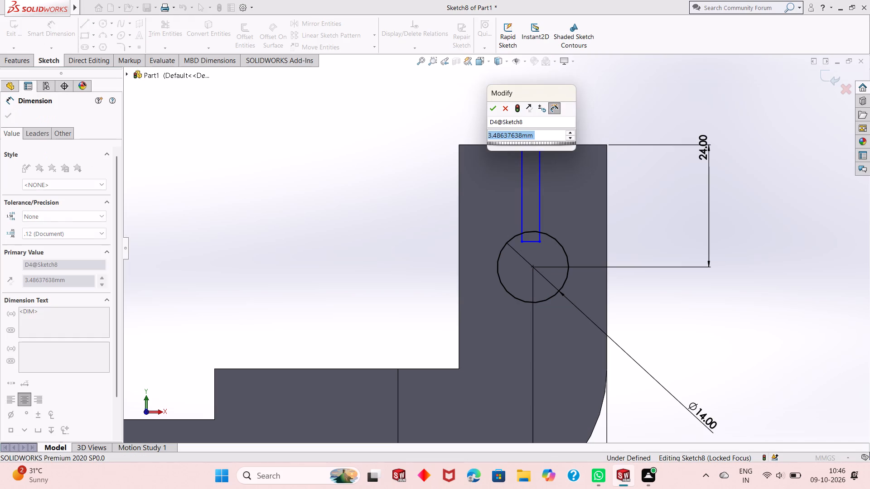
{"action": "key", "text": "2"}
{"action": "key", "text": "Return"}
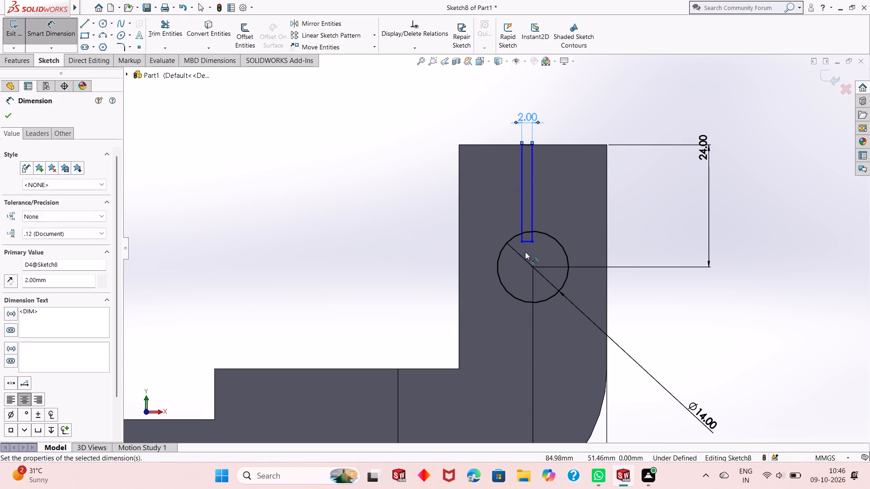
Dimension the rectangle's lower-left corner at 1 mm horizontally from the circle's centre.
{"action": "left_click", "coordinate": [521, 244]}
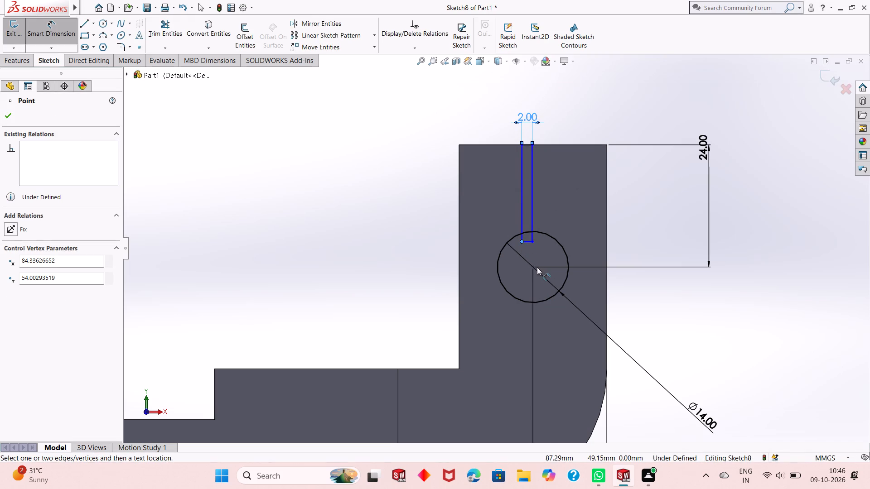
{"action": "left_click", "coordinate": [531, 266]}
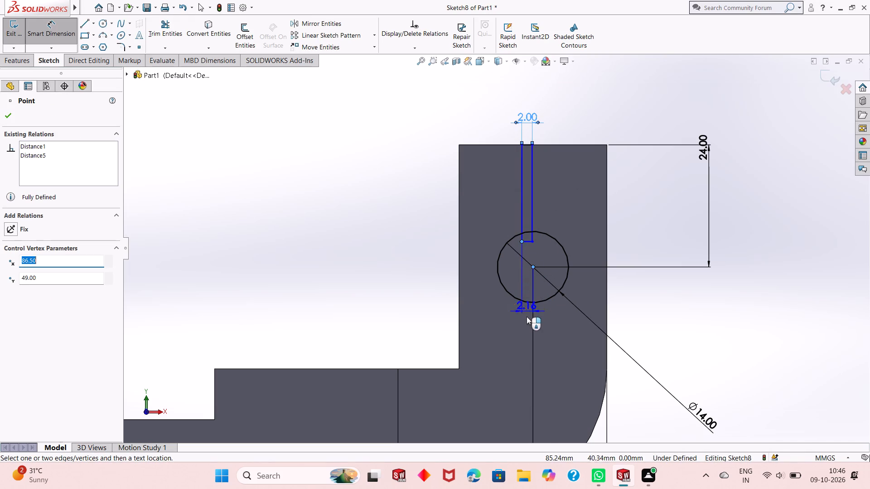
{"action": "left_click", "coordinate": [527, 328]}
{"action": "key", "text": "1"}
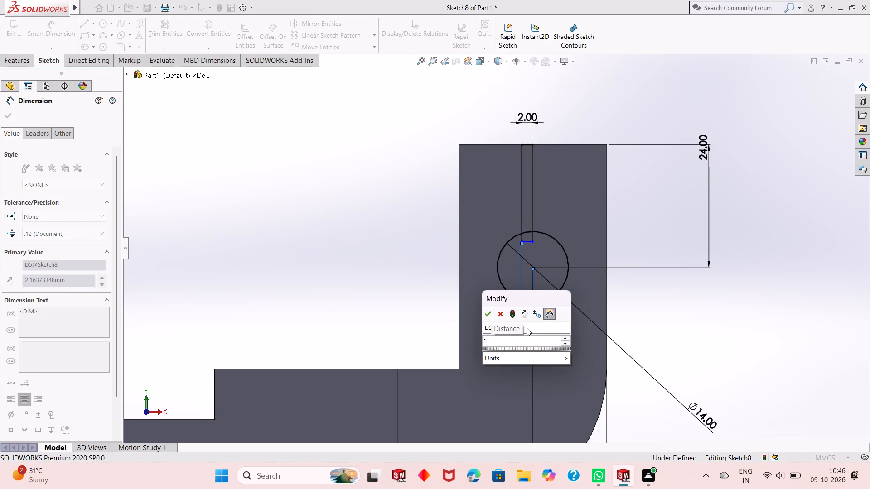
{"action": "key", "text": "Return"}
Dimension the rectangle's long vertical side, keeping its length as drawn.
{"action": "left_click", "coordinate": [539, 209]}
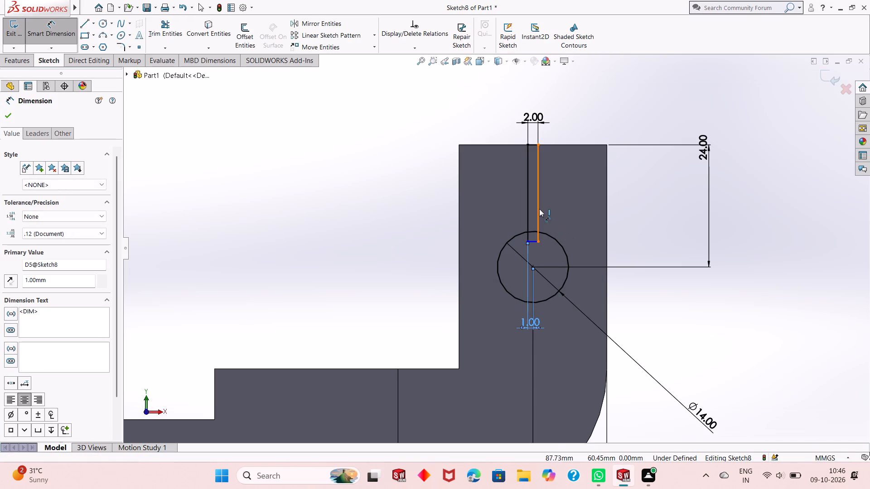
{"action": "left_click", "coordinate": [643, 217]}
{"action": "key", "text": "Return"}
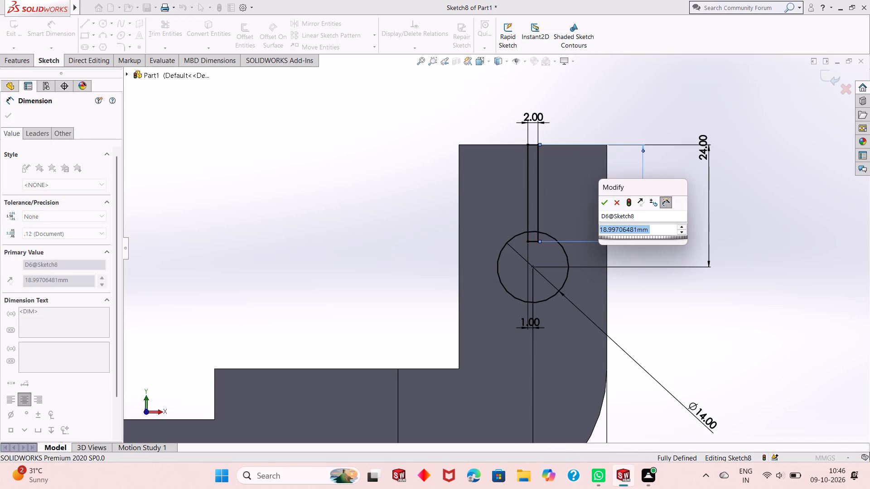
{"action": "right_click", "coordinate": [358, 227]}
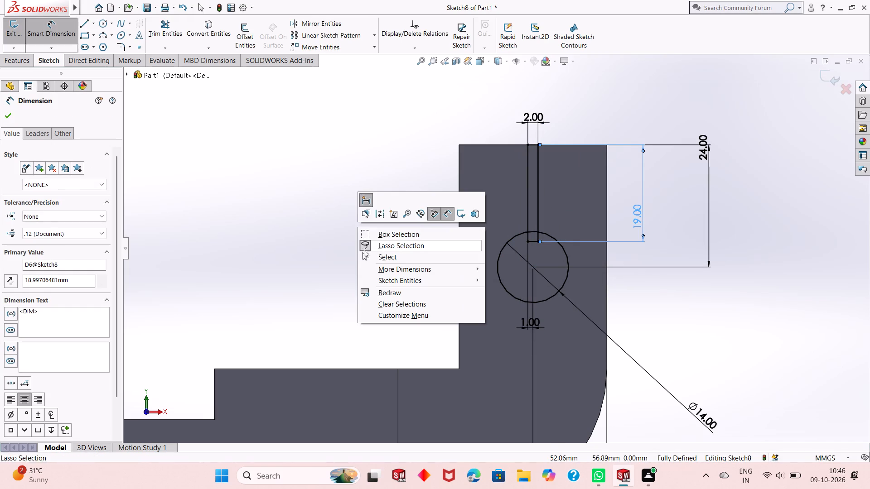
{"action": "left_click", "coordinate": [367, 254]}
Trim the rectangle's lines inside the circle and the arc between its sides to leave a keyhole outline, accepting deletion of attached dimensions.
{"action": "scroll", "coordinate": [576, 228], "scroll_direction": "down", "scroll_amount": 2}
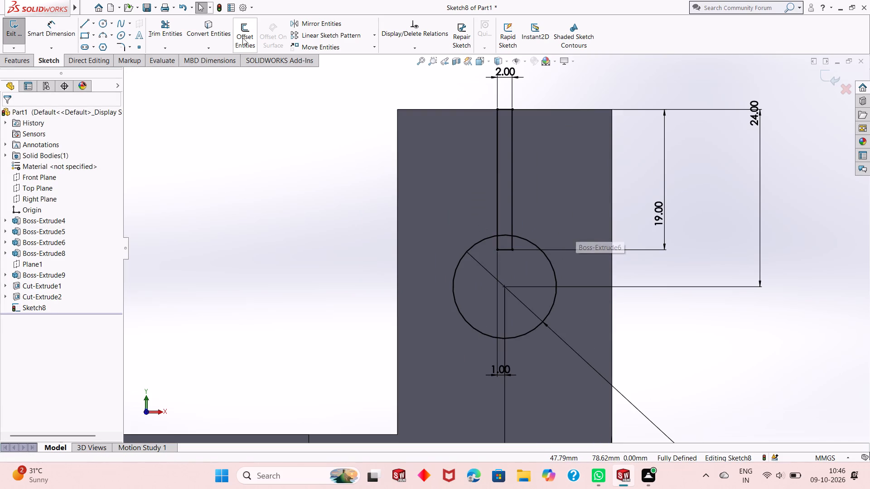
{"action": "left_click", "coordinate": [162, 37]}
{"action": "left_click", "coordinate": [504, 249]}
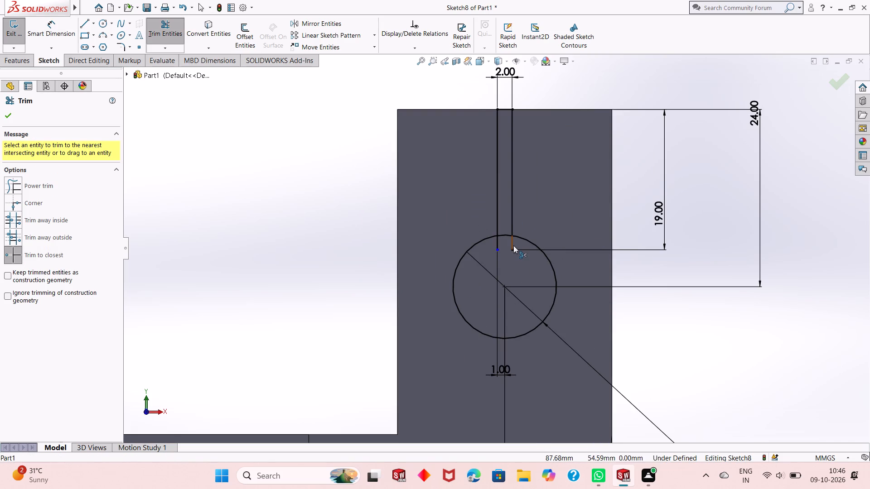
{"action": "left_click", "coordinate": [513, 245]}
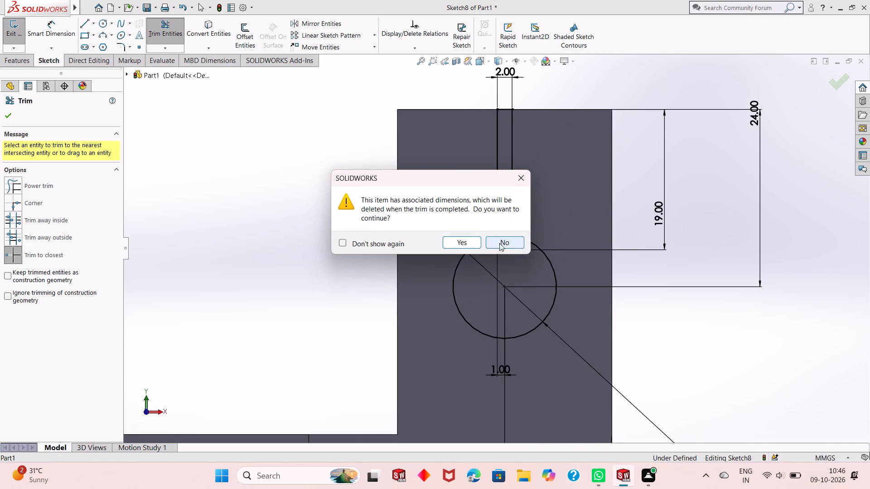
{"action": "left_click", "coordinate": [472, 243]}
{"action": "left_click", "coordinate": [504, 234]}
{"action": "left_click", "coordinate": [497, 241]}
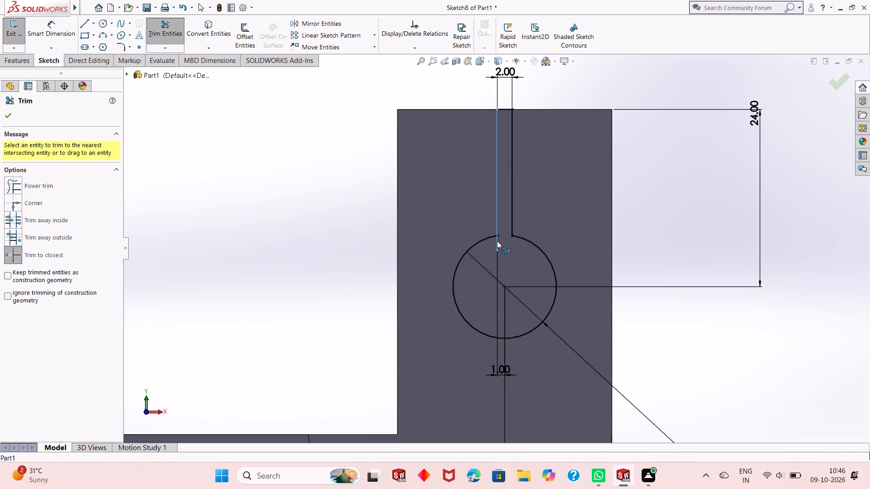
{"action": "left_click", "coordinate": [455, 241]}
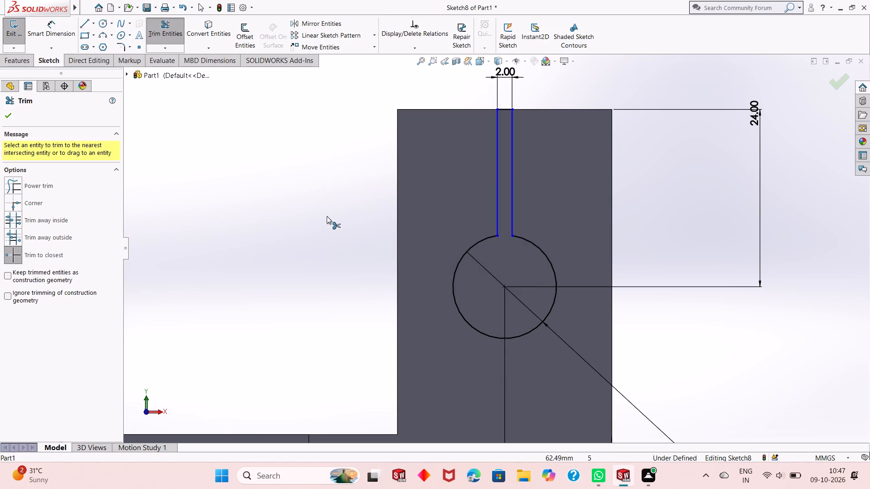
{"action": "right_click", "coordinate": [272, 204]}
{"action": "left_click", "coordinate": [288, 234]}
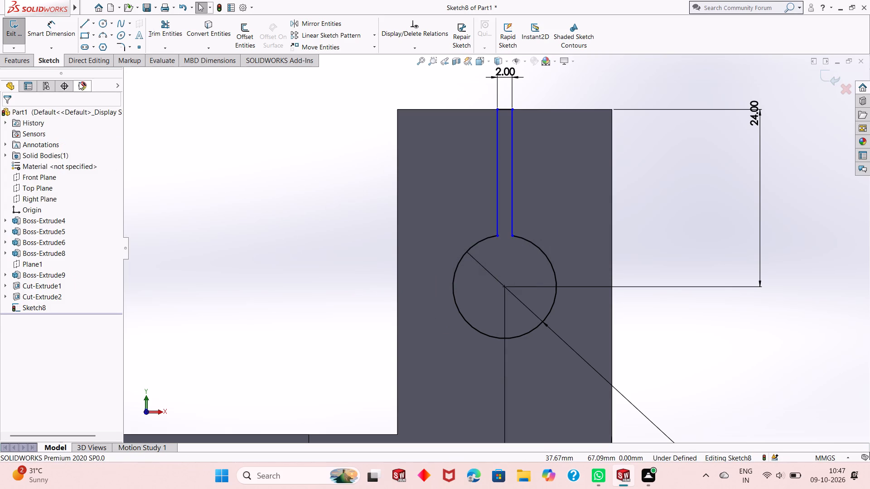
Dimension the trimmed slot's vertical side, keeping its length as drawn.
{"action": "left_click", "coordinate": [65, 34]}
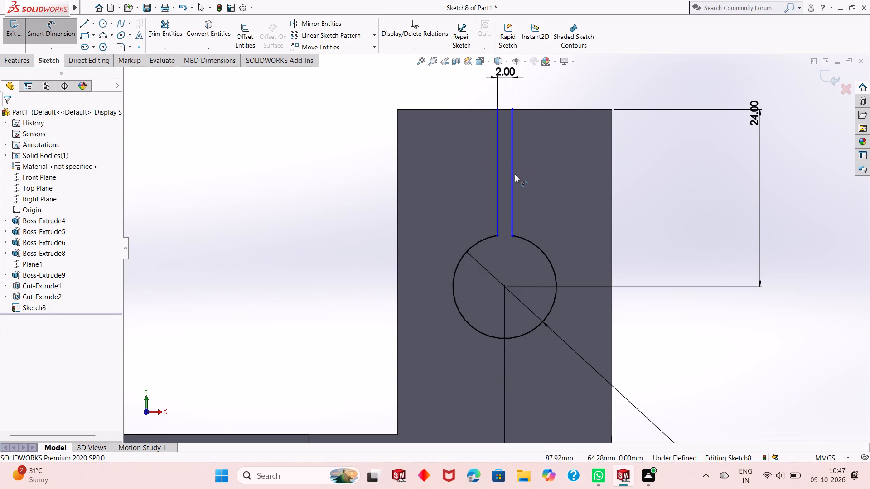
{"action": "left_click", "coordinate": [513, 178]}
{"action": "left_click", "coordinate": [662, 184]}
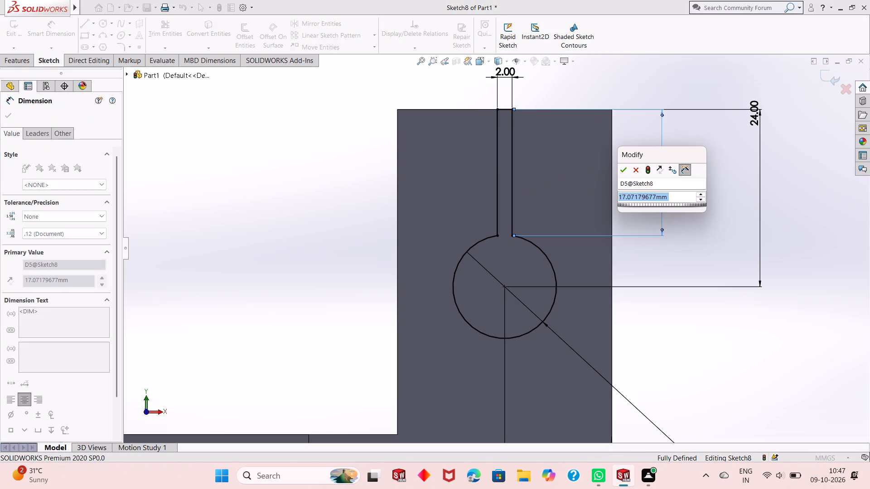
{"action": "key", "text": "Return"}
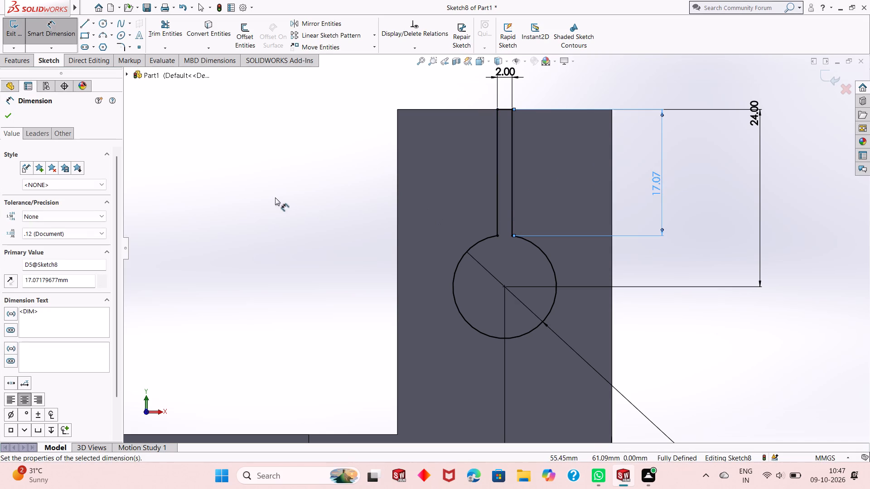
{"action": "right_click", "coordinate": [275, 197]}
{"action": "left_click", "coordinate": [288, 226]}
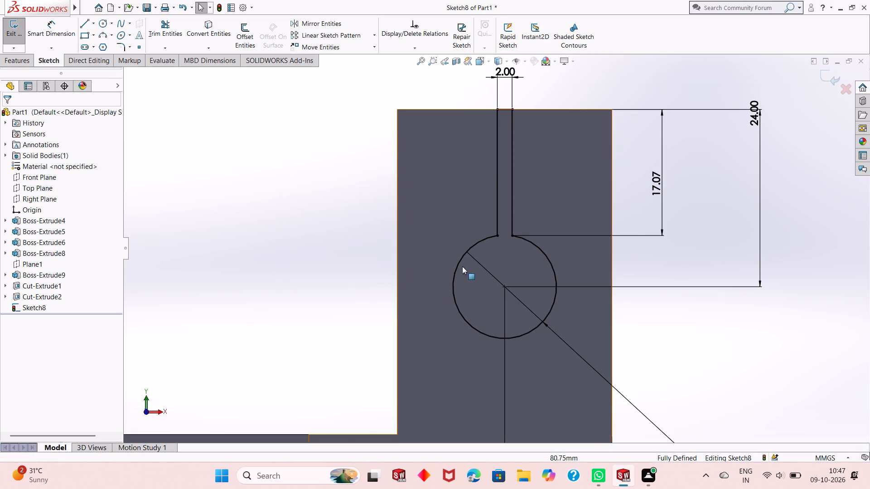
Examine the keyhole profile on the tall arm and the surrounding part from an angled view.
{"action": "scroll", "coordinate": [463, 264], "scroll_direction": "up", "scroll_amount": 2}
{"action": "middle_click_drag", "start_coordinate": [370, 283], "coordinate": [394, 281]}
{"action": "scroll", "coordinate": [394, 283], "scroll_direction": "up", "scroll_amount": 1}
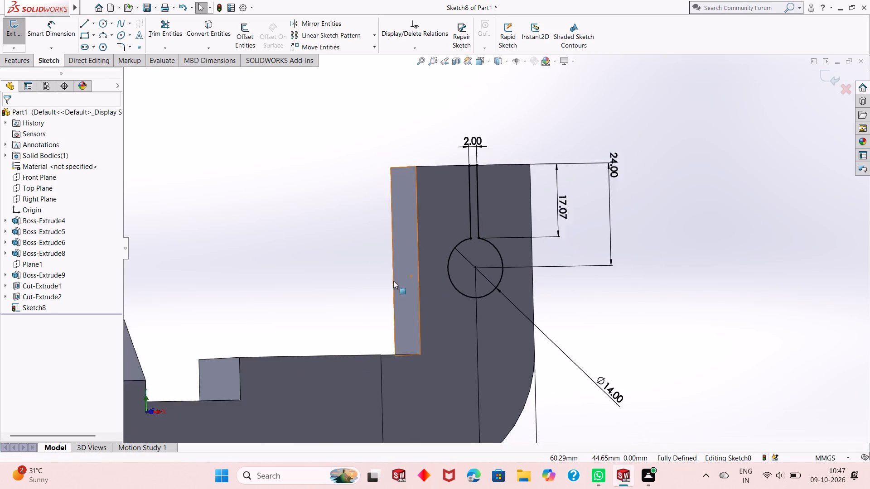
{"action": "scroll", "coordinate": [393, 281], "scroll_direction": "up", "scroll_amount": 3}
{"action": "scroll", "coordinate": [271, 279], "scroll_direction": "down", "scroll_amount": 2}
{"action": "middle_click_drag", "start_coordinate": [311, 278], "coordinate": [315, 307]}
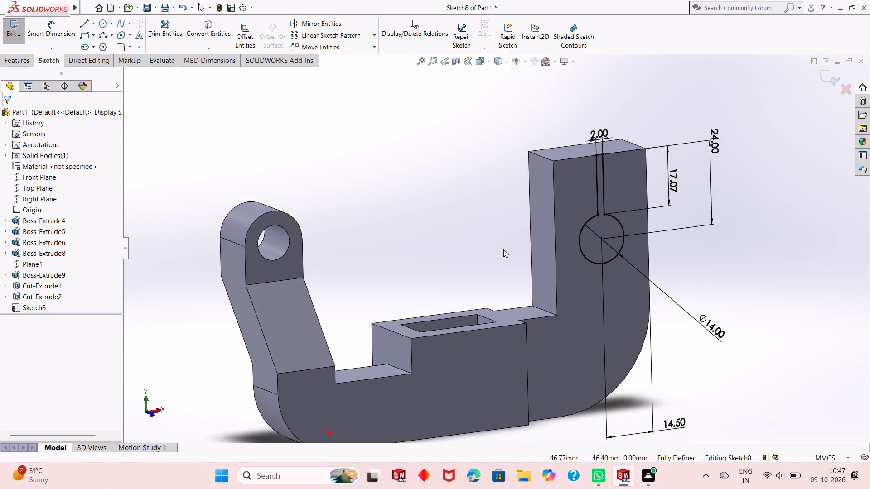
{"action": "scroll", "coordinate": [550, 196], "scroll_direction": "down", "scroll_amount": 2}
{"action": "scroll", "coordinate": [407, 249], "scroll_direction": "up", "scroll_amount": 1}
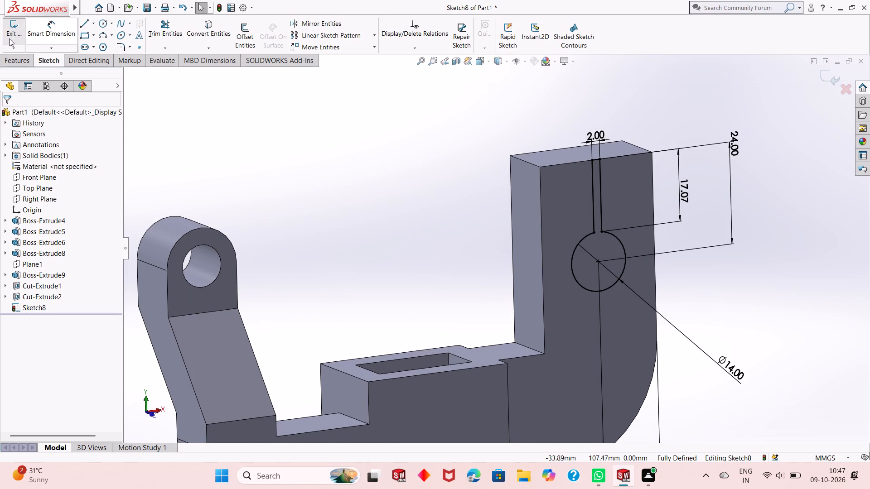
Cut-extrude the keyhole profile through the tall arm to a blind depth of 15 mm.
{"action": "left_click", "coordinate": [23, 58]}
{"action": "left_click", "coordinate": [155, 38]}
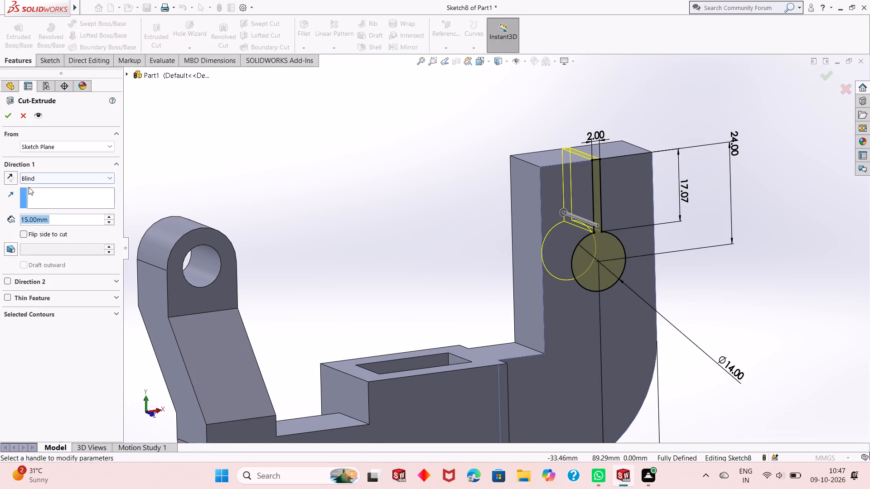
{"action": "left_click", "coordinate": [12, 177]}
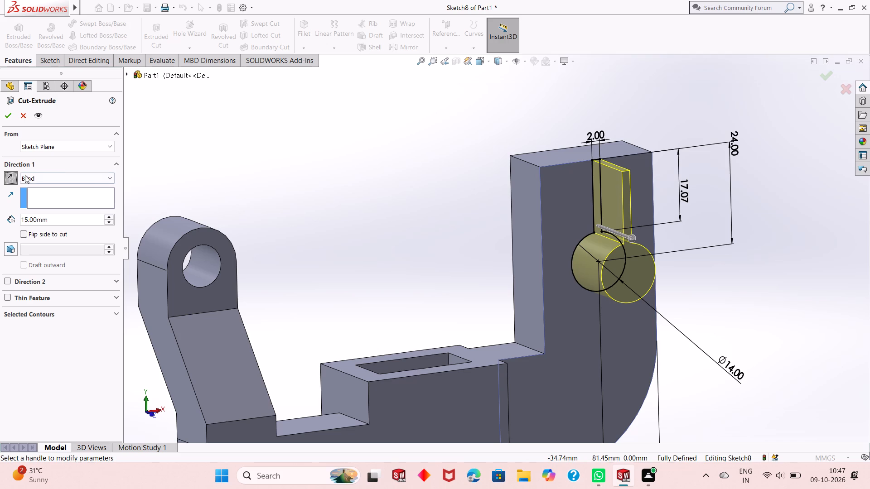
{"action": "left_click", "coordinate": [15, 177]}
{"action": "left_click", "coordinate": [11, 115]}
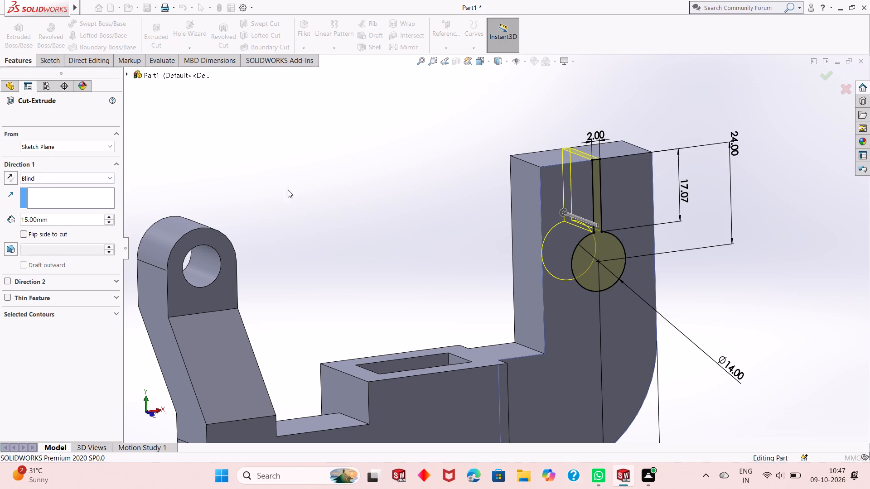
{"action": "left_click", "coordinate": [430, 226]}
Start a sketch on the tall arm's inner side face and draw a circle about 6.45 mm in diameter near its upper end.
{"action": "scroll", "coordinate": [510, 266], "scroll_direction": "up", "scroll_amount": 2}
{"action": "middle_click_drag", "start_coordinate": [498, 265], "coordinate": [479, 244]}
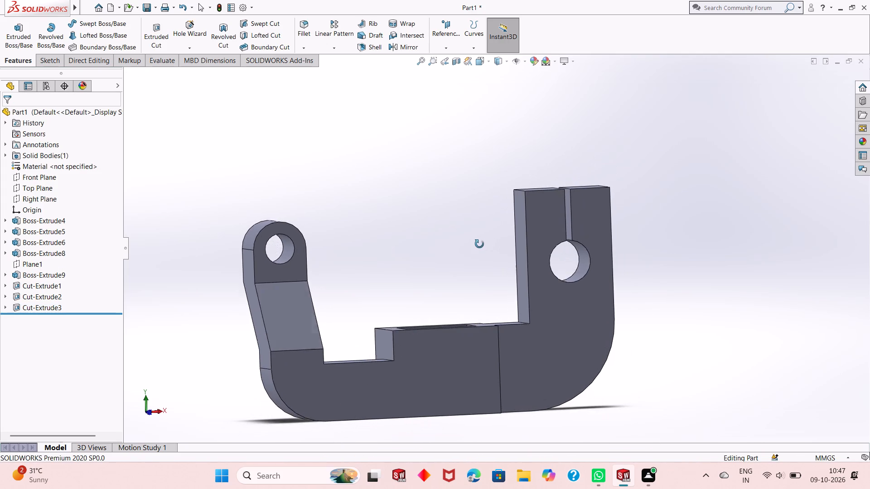
{"action": "middle_click_drag", "start_coordinate": [479, 244], "coordinate": [484, 247]}
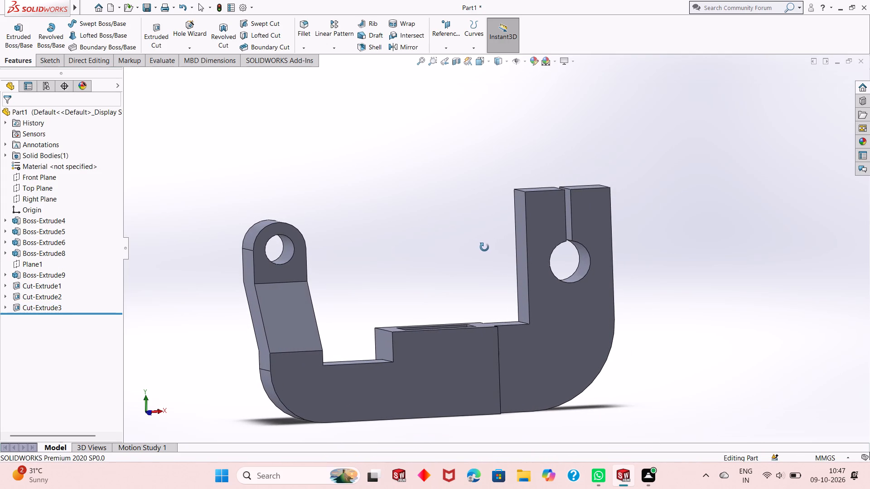
{"action": "middle_click_drag", "start_coordinate": [484, 247], "coordinate": [489, 247]}
{"action": "left_click", "coordinate": [520, 208]}
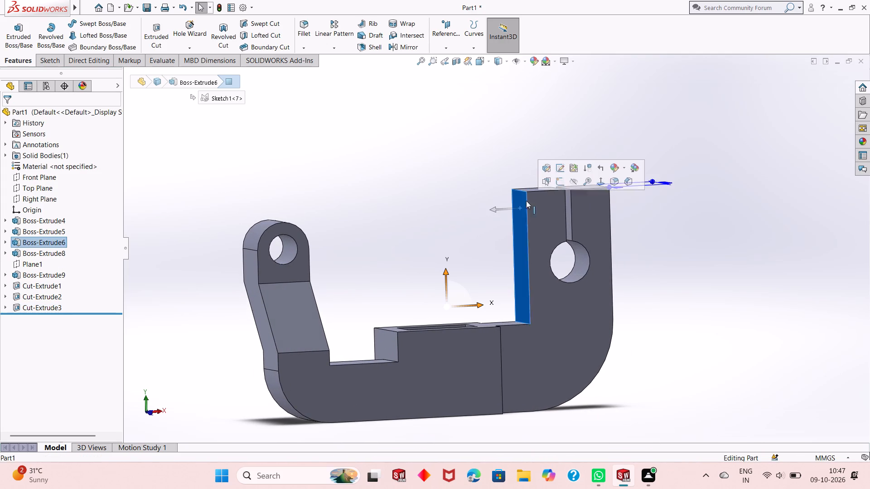
{"action": "left_click", "coordinate": [561, 180]}
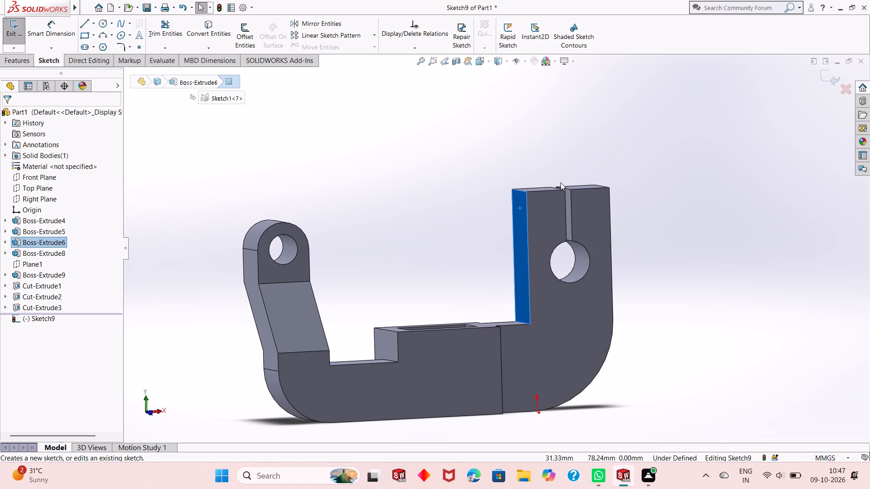
{"action": "key", "text": "ctrl+8"}
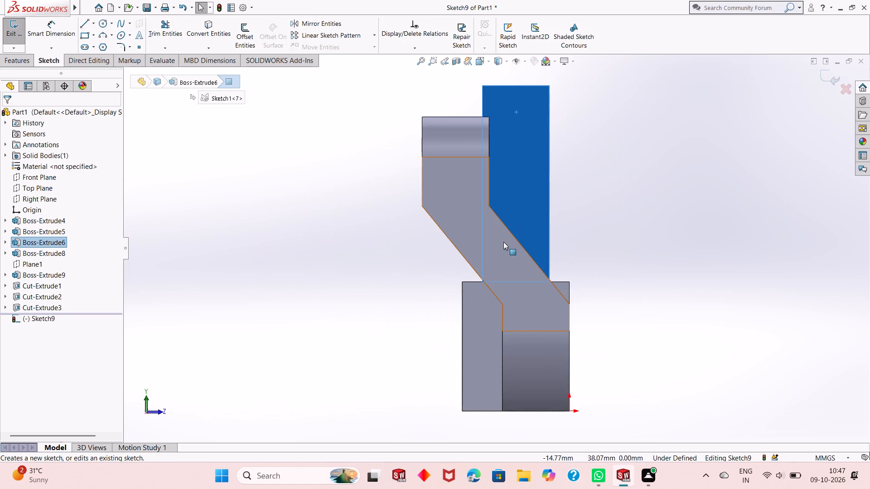
{"action": "scroll", "coordinate": [503, 242], "scroll_direction": "up", "scroll_amount": 1}
{"action": "scroll", "coordinate": [429, 303], "scroll_direction": "up", "scroll_amount": 1}
{"action": "scroll", "coordinate": [517, 123], "scroll_direction": "down", "scroll_amount": 2}
{"action": "left_click", "coordinate": [571, 229]}
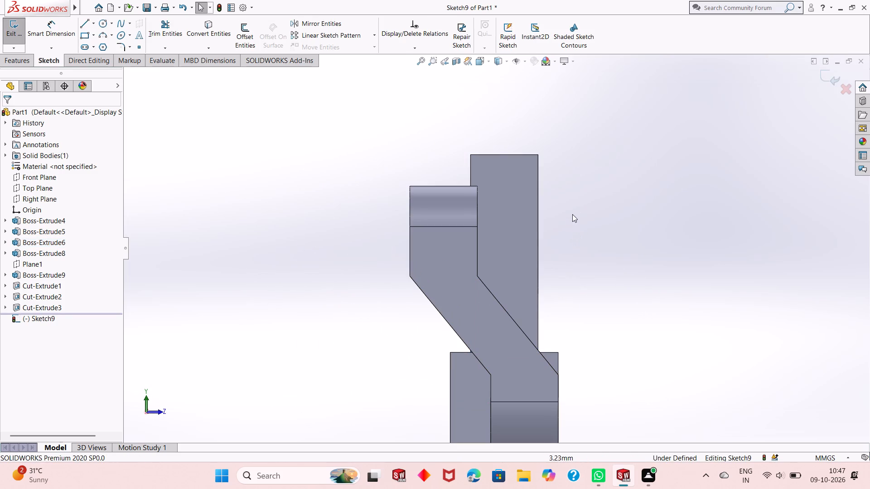
{"action": "left_click", "coordinate": [104, 24]}
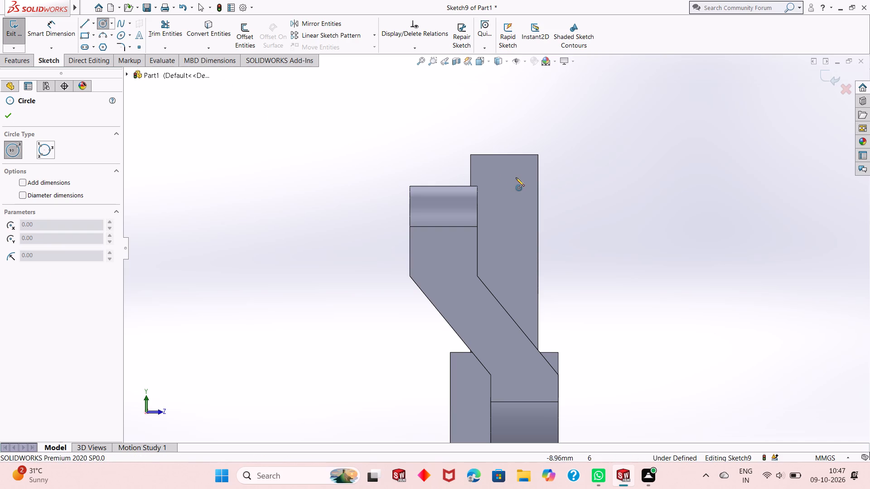
{"action": "left_click", "coordinate": [506, 183]}
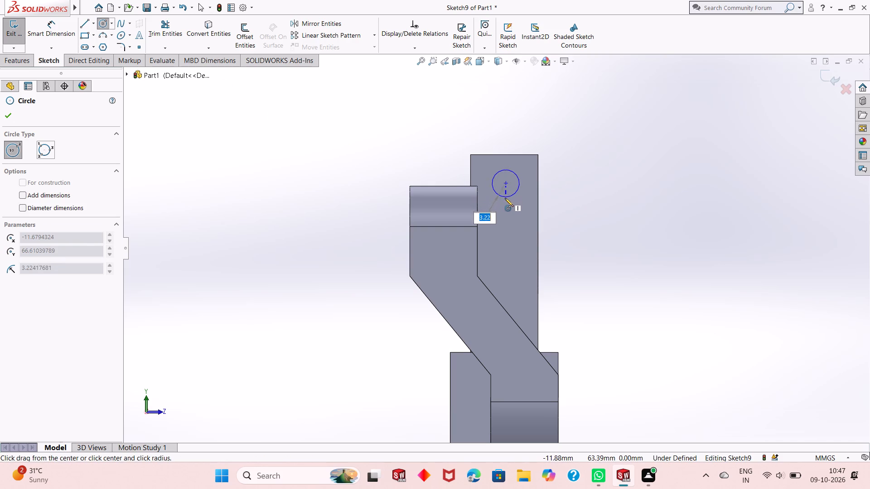
{"action": "left_click", "coordinate": [505, 198]}
{"action": "right_click", "coordinate": [269, 132]}
{"action": "left_click", "coordinate": [283, 139]}
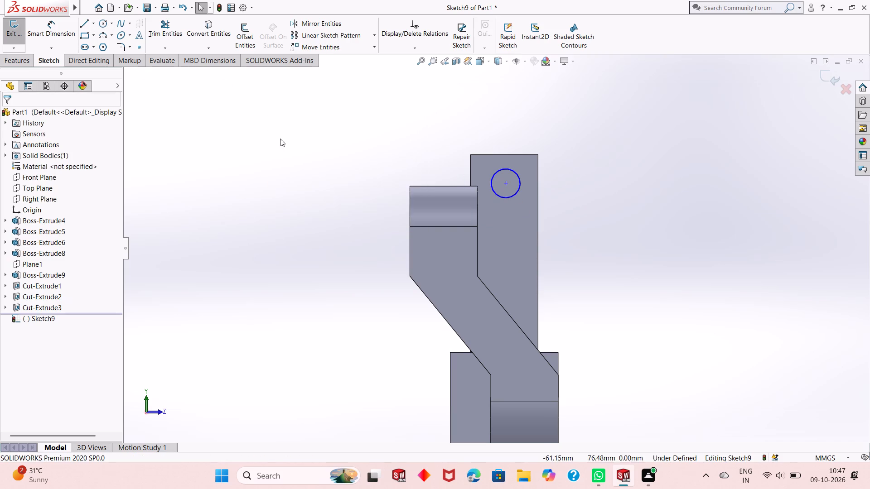
Dimension the new circle's diameter as 6 mm.
{"action": "left_click", "coordinate": [41, 27]}
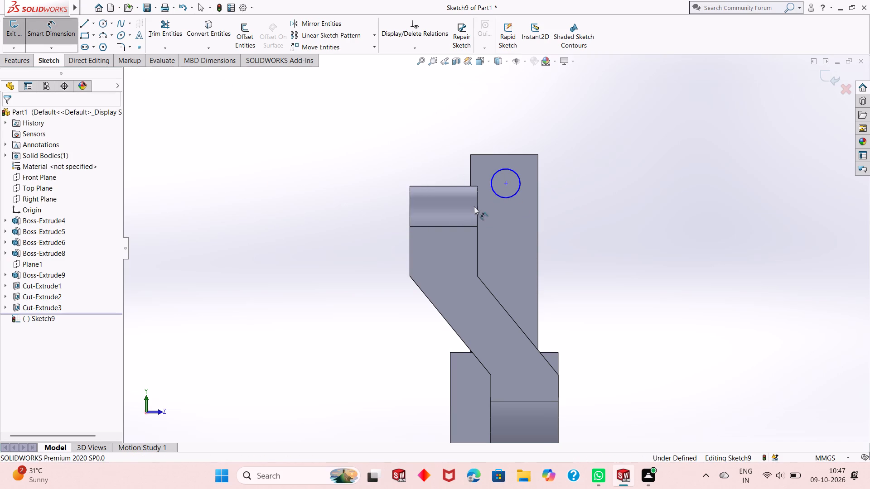
{"action": "left_click", "coordinate": [512, 198]}
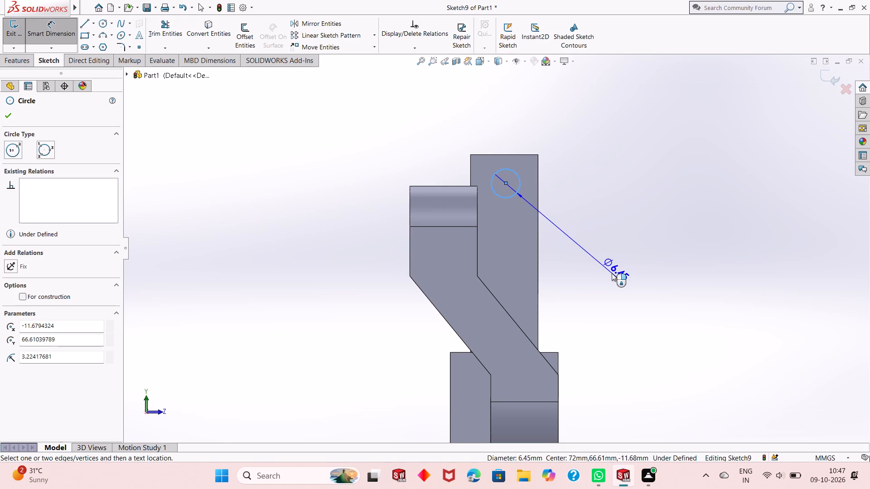
{"action": "left_click", "coordinate": [612, 273]}
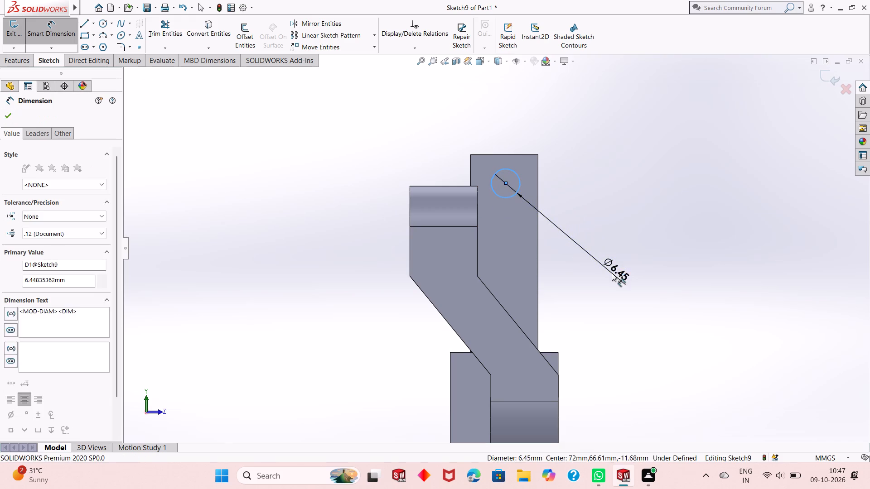
{"action": "key", "text": "6"}
{"action": "key", "text": "Return"}
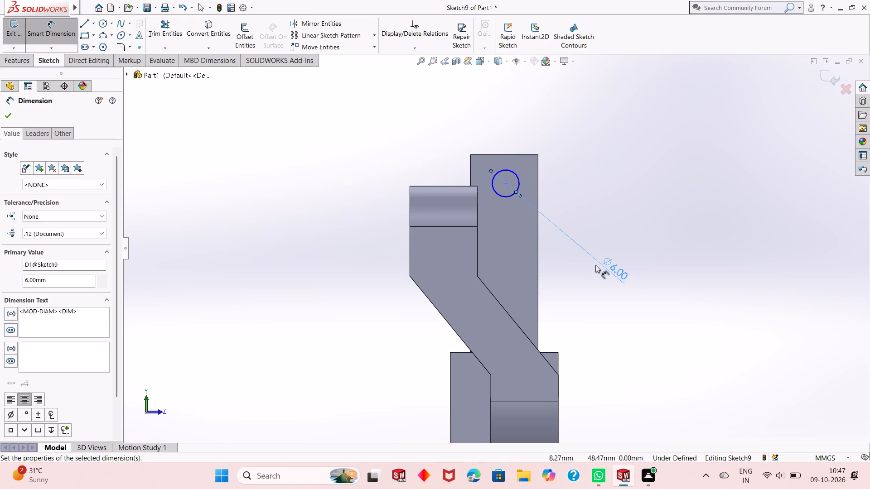
Dimension the circle's centre 7.5 mm from the arm's long vertical edge.
{"action": "left_click", "coordinate": [507, 182]}
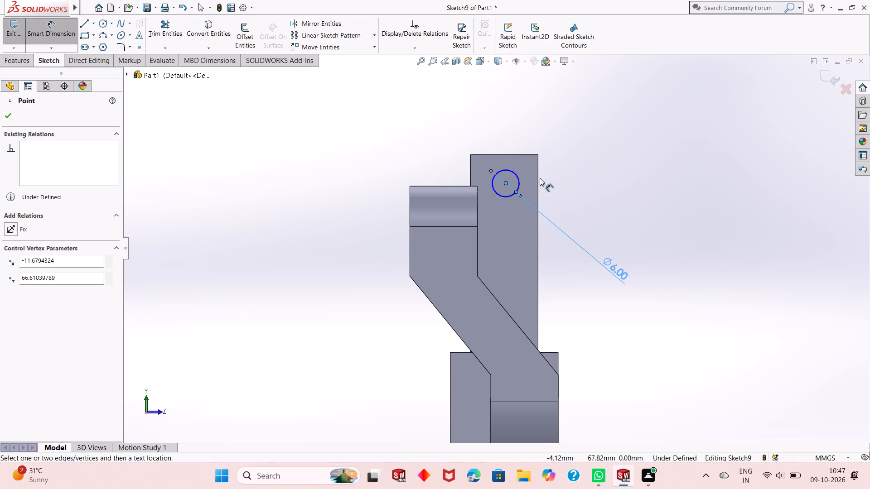
{"action": "left_click", "coordinate": [537, 177]}
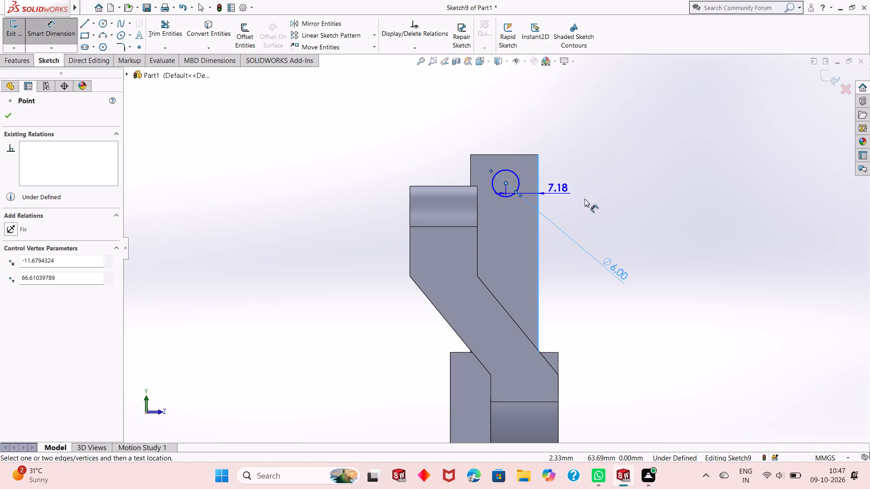
{"action": "left_click", "coordinate": [591, 204]}
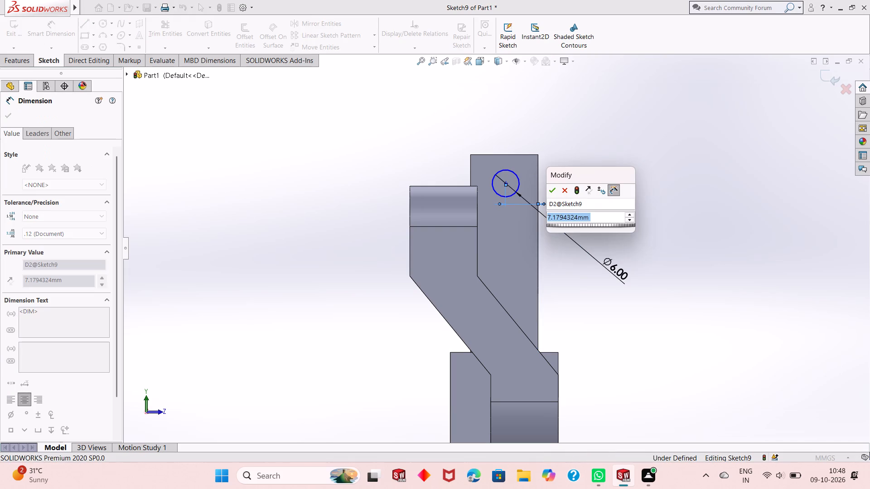
{"action": "type", "text": "7.5"}
{"action": "key", "text": "Return"}
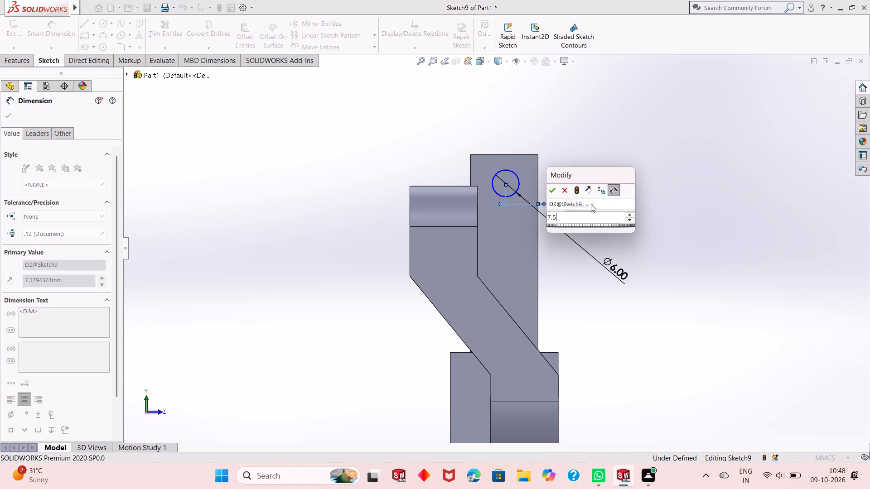
Dimension the circle's centre 6 mm below the arm's top edge.
{"action": "left_click", "coordinate": [506, 182]}
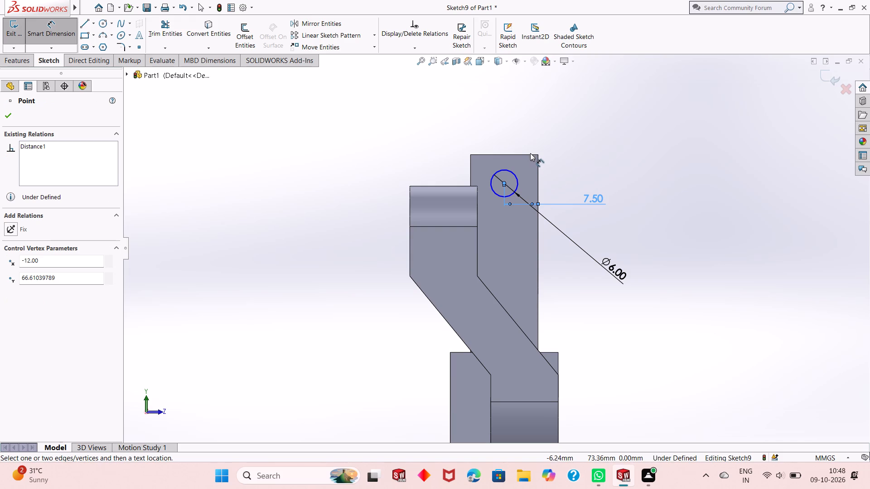
{"action": "left_click", "coordinate": [529, 154]}
{"action": "left_click", "coordinate": [624, 156]}
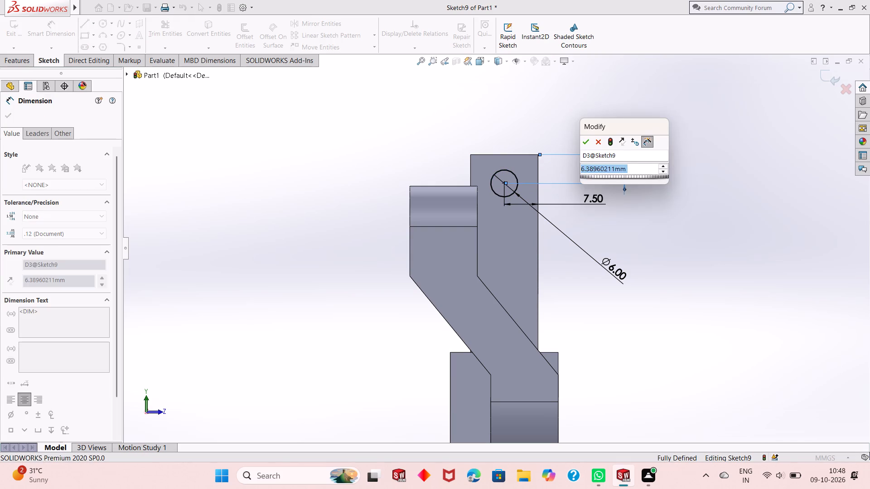
{"action": "key", "text": "6"}
{"action": "key", "text": "Return"}
{"action": "right_click", "coordinate": [633, 179]}
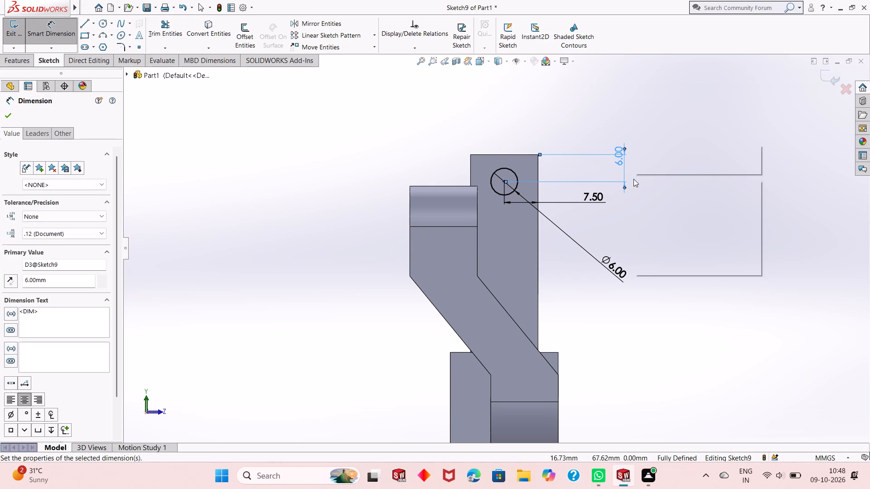
{"action": "left_click", "coordinate": [657, 206]}
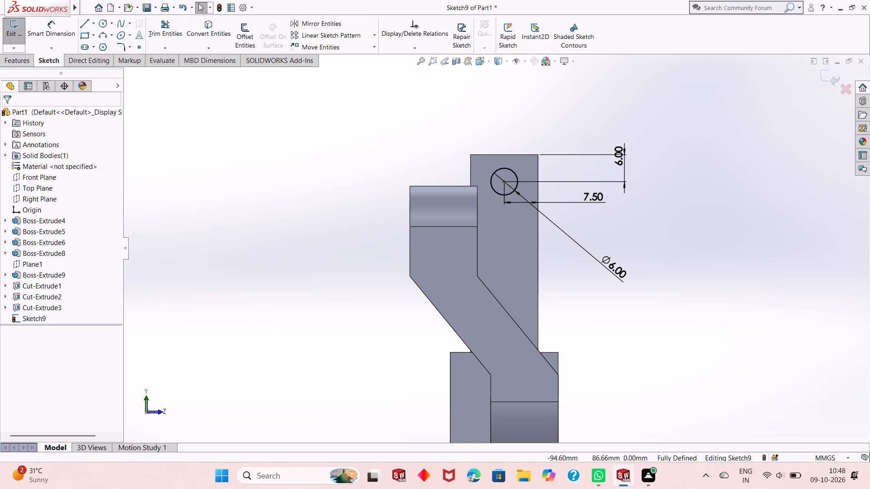
Cut-extrude the 6 mm circle with the Through All end condition to make a cross hole across the slotted arm.
{"action": "left_click", "coordinate": [24, 62]}
{"action": "left_click", "coordinate": [157, 38]}
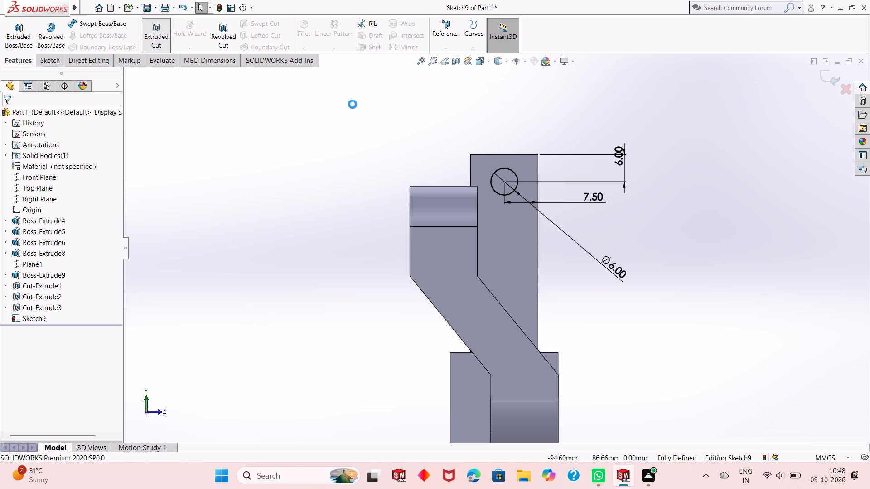
{"action": "middle_click_drag", "start_coordinate": [652, 230], "coordinate": [608, 251]}
{"action": "scroll", "coordinate": [584, 250], "scroll_direction": "up", "scroll_amount": 2}
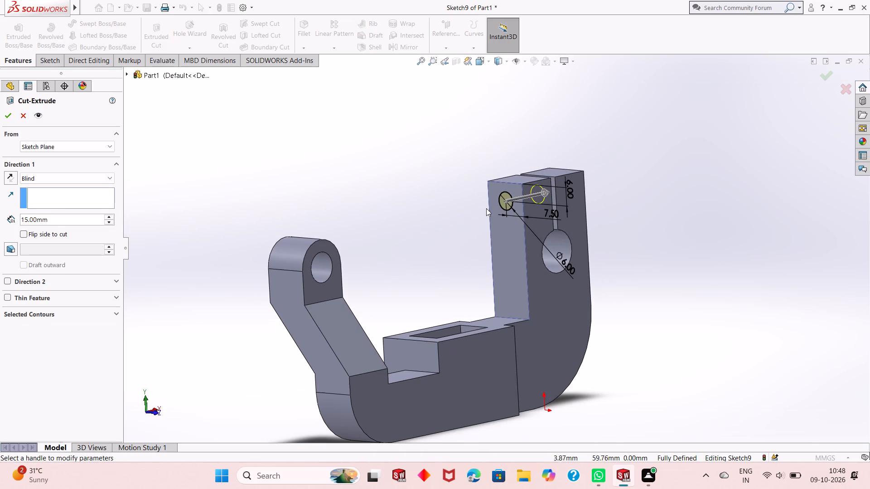
{"action": "left_click", "coordinate": [52, 181]}
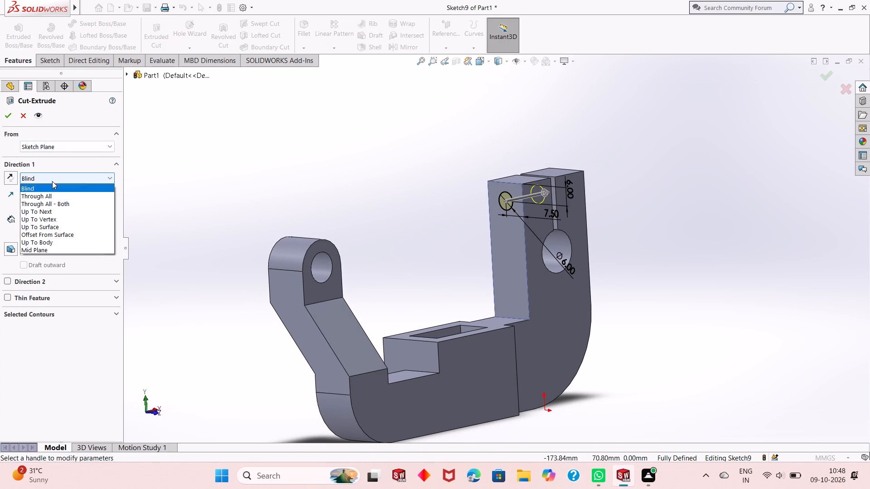
{"action": "left_click", "coordinate": [53, 193]}
{"action": "left_click", "coordinate": [6, 118]}
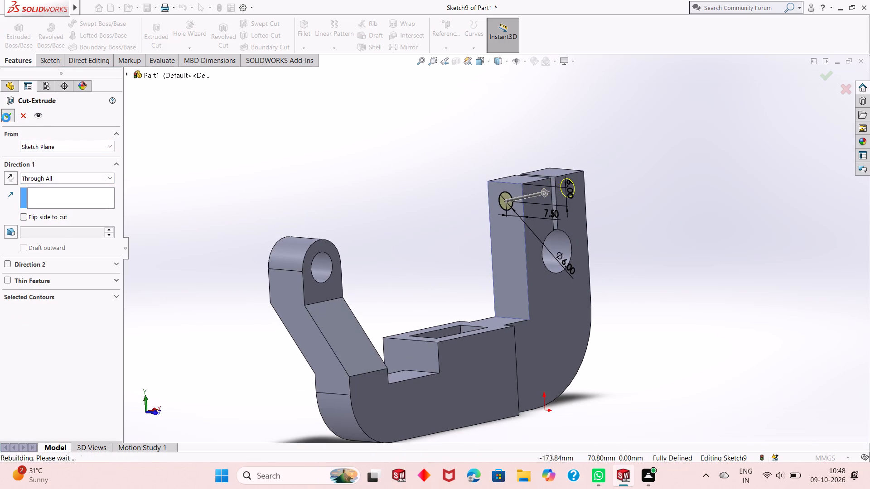
{"action": "left_click", "coordinate": [421, 221]}
Examine the cross hole, keyhole slot and rectangular pocket on the part from several angles.
{"action": "middle_click_drag", "start_coordinate": [427, 221], "coordinate": [449, 201]}
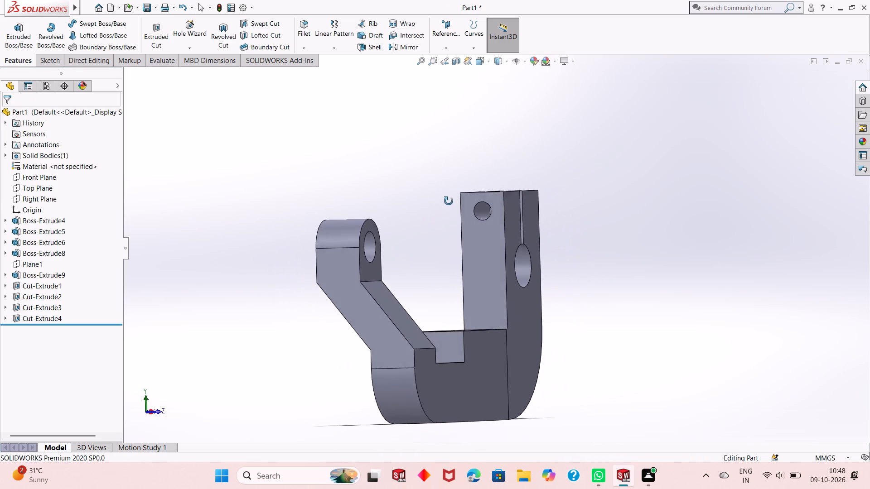
{"action": "middle_click_drag", "start_coordinate": [449, 201], "coordinate": [470, 198]}
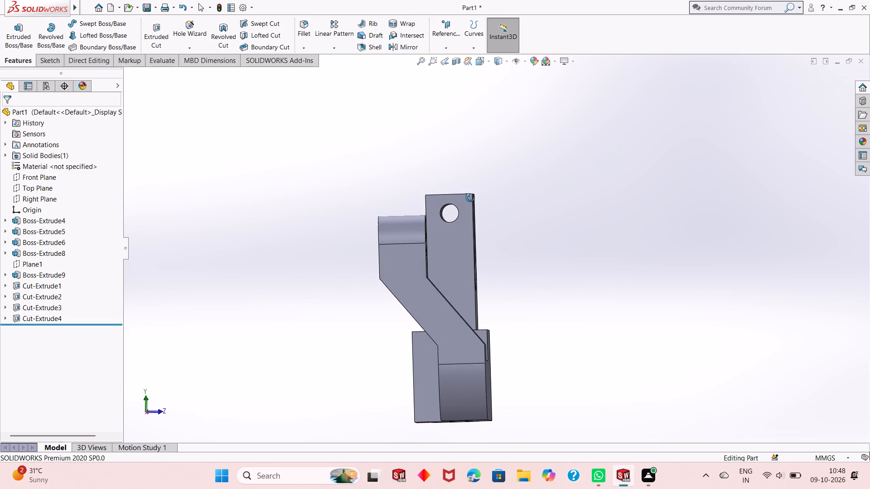
{"action": "middle_click_drag", "start_coordinate": [470, 198], "coordinate": [377, 225]}
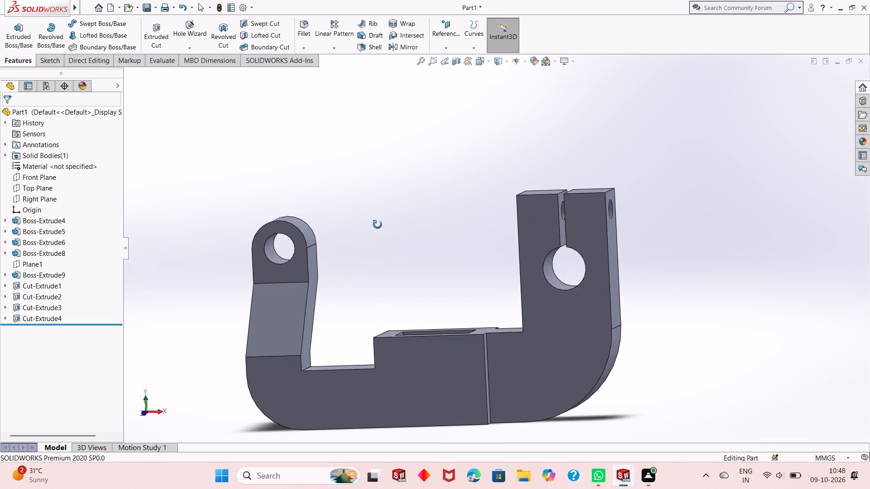
{"action": "middle_click_drag", "start_coordinate": [377, 225], "coordinate": [436, 220]}
{"action": "scroll", "coordinate": [459, 236], "scroll_direction": "up", "scroll_amount": 1}
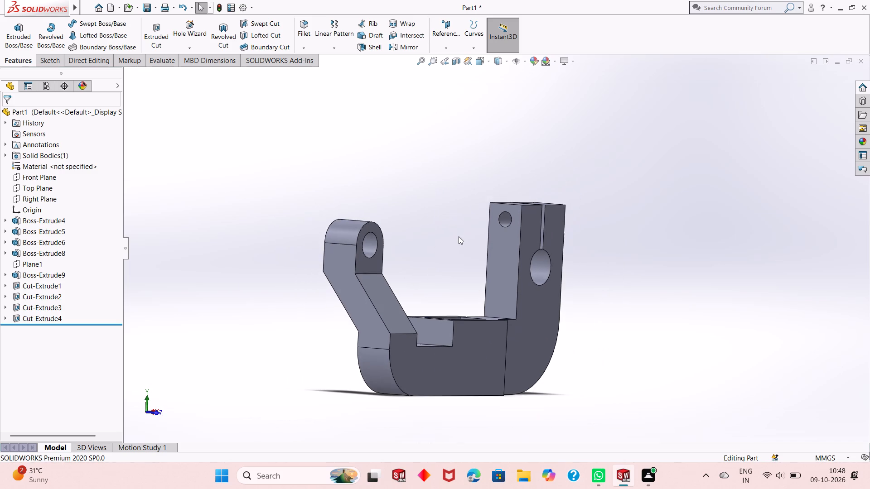
{"action": "middle_click_drag", "start_coordinate": [445, 253], "coordinate": [428, 268]}
{"action": "scroll", "coordinate": [428, 264], "scroll_direction": "up", "scroll_amount": 2}
{"action": "middle_click_drag", "start_coordinate": [431, 263], "coordinate": [425, 270]}
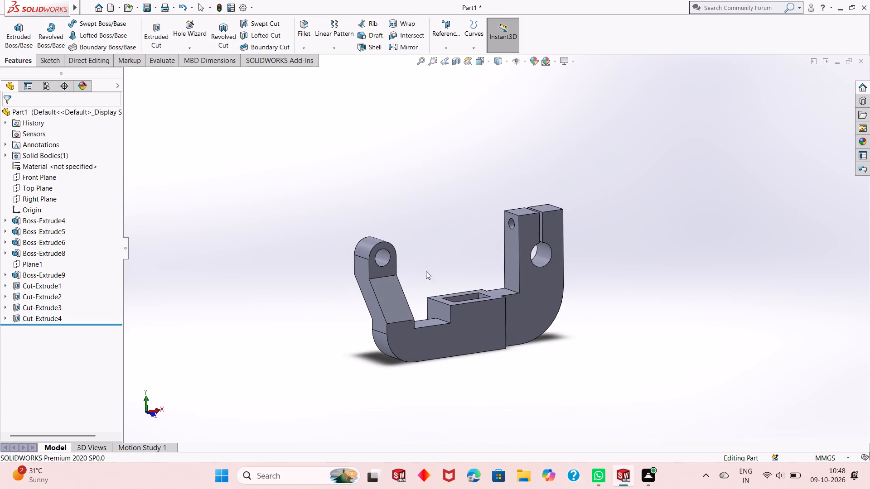
{"action": "scroll", "coordinate": [469, 260], "scroll_direction": "down", "scroll_amount": 2}
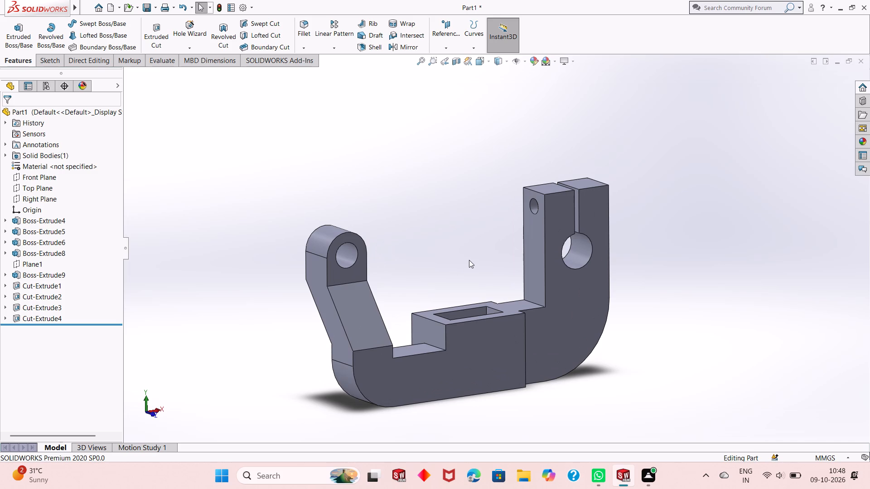
{"action": "middle_click_drag", "start_coordinate": [484, 267], "coordinate": [491, 342]}
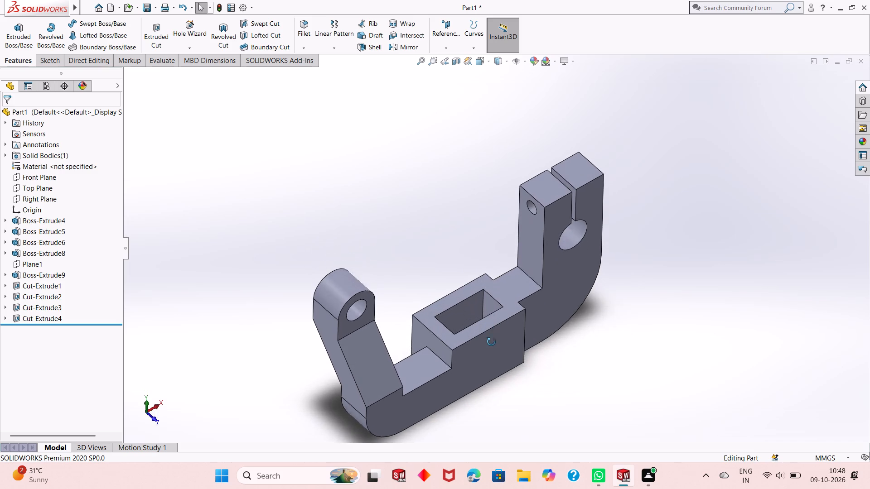
Colour the whole part a golden tan, starting from a light orange standard swatch and adjusting the shade in the colour spectrum.
{"action": "middle_click_drag", "start_coordinate": [491, 342], "coordinate": [490, 257]}
{"action": "scroll", "coordinate": [490, 257], "scroll_direction": "up", "scroll_amount": 2}
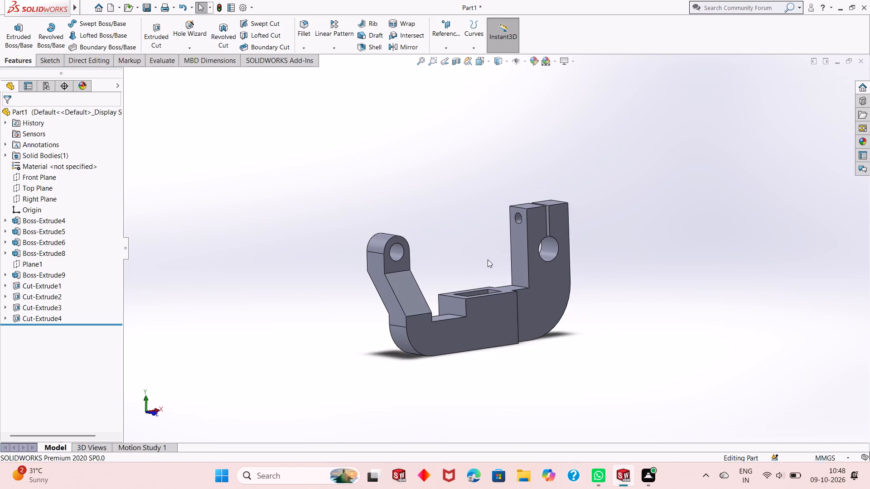
{"action": "middle_click_drag", "start_coordinate": [488, 259], "coordinate": [494, 259]}
{"action": "scroll", "coordinate": [494, 259], "scroll_direction": "up", "scroll_amount": 1}
{"action": "scroll", "coordinate": [494, 259], "scroll_direction": "down", "scroll_amount": 1}
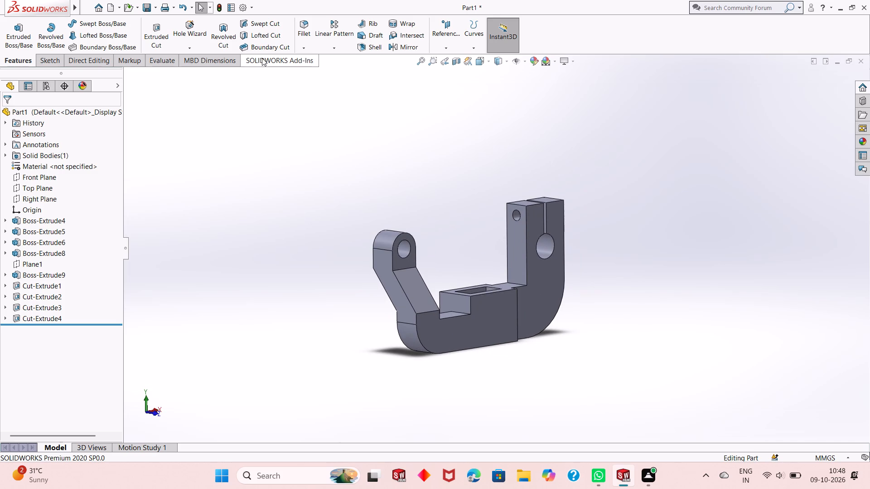
{"action": "left_click", "coordinate": [534, 62]}
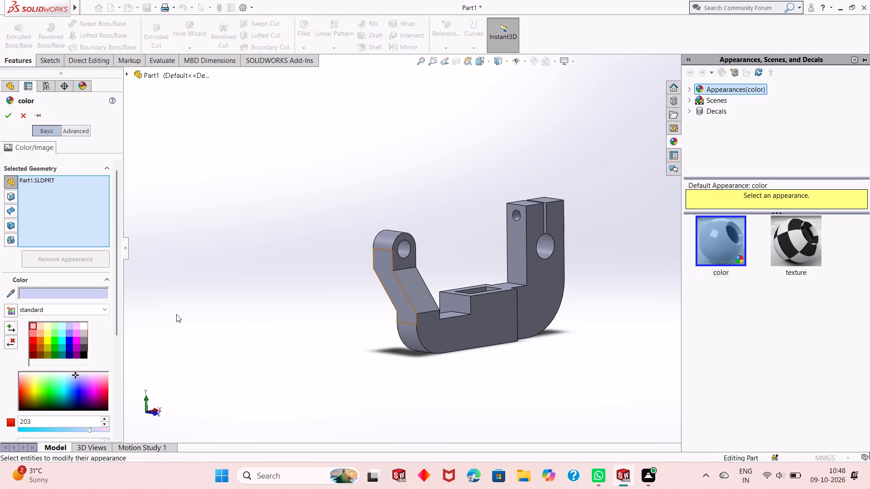
{"action": "left_click", "coordinate": [37, 331]}
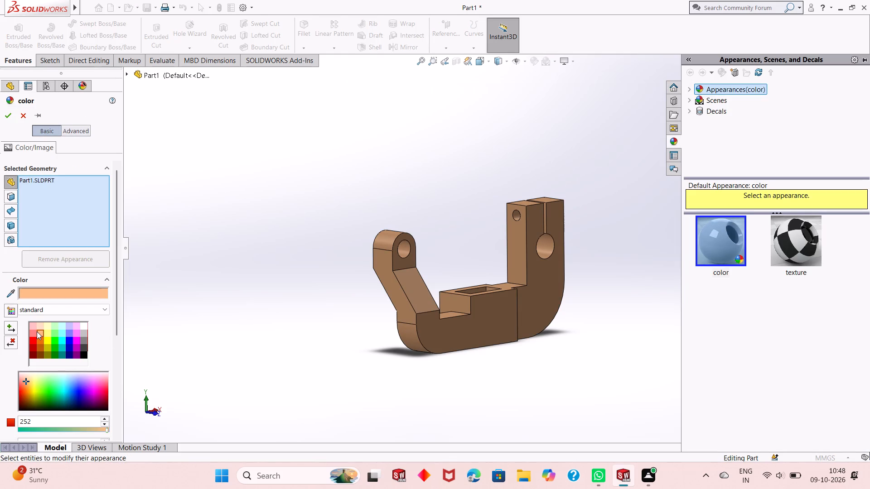
{"action": "left_click", "coordinate": [39, 326]}
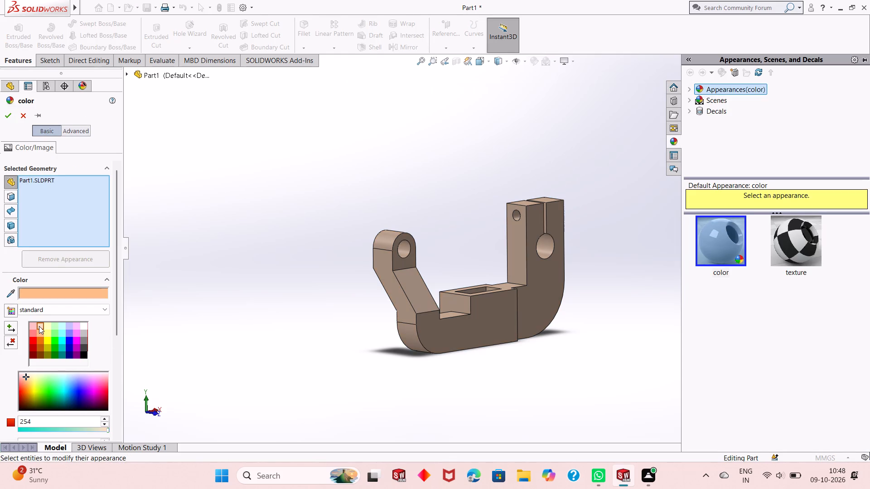
{"action": "left_click", "coordinate": [24, 380]}
{"action": "left_click", "coordinate": [29, 382]}
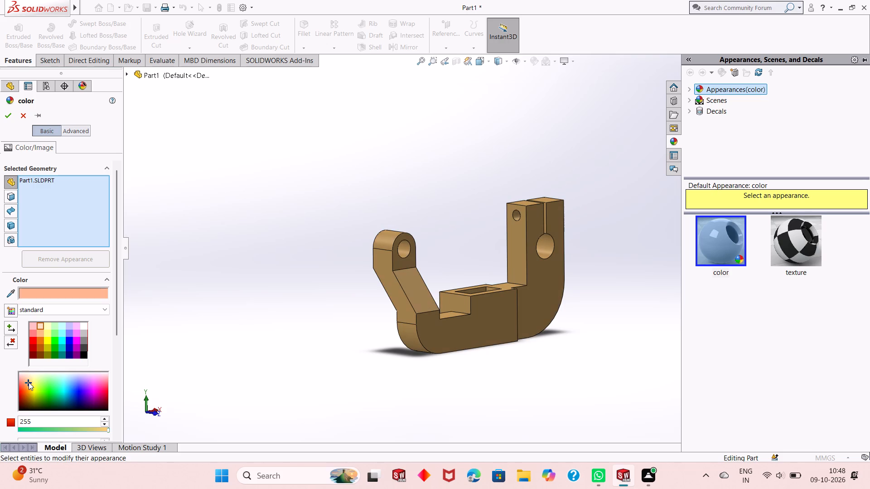
{"action": "left_click", "coordinate": [31, 383]}
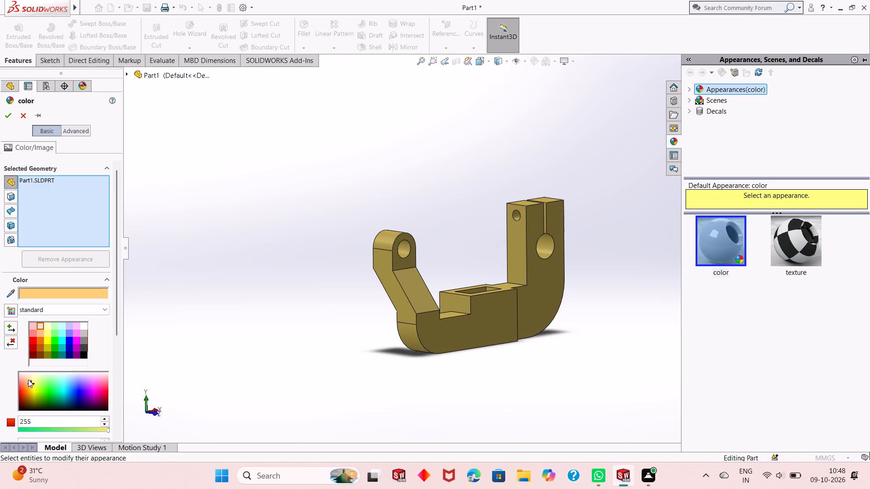
{"action": "left_click", "coordinate": [28, 379]}
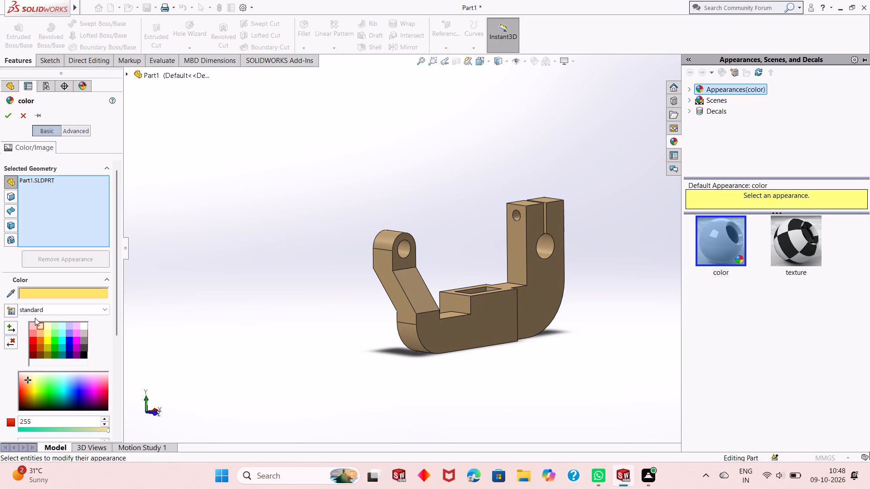
{"action": "left_click", "coordinate": [29, 384]}
{"action": "left_click", "coordinate": [28, 381]}
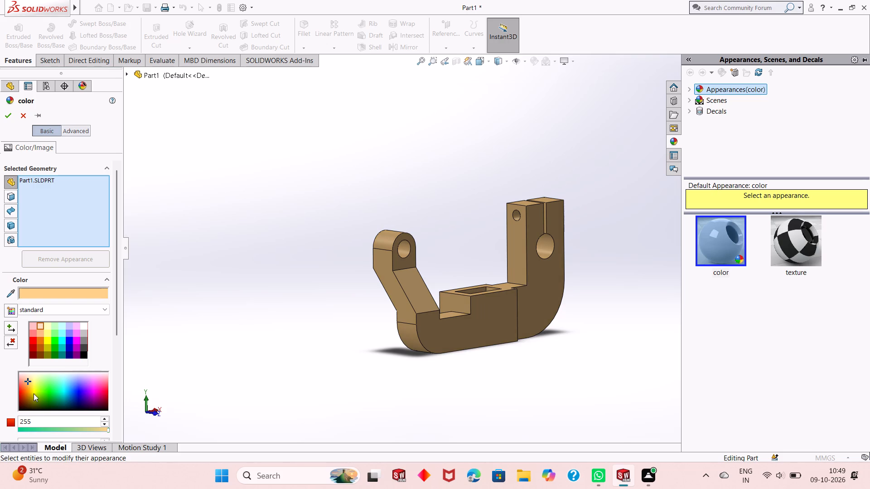
{"action": "left_click", "coordinate": [29, 384]}
{"action": "left_click", "coordinate": [30, 380]}
{"action": "left_click", "coordinate": [31, 385]}
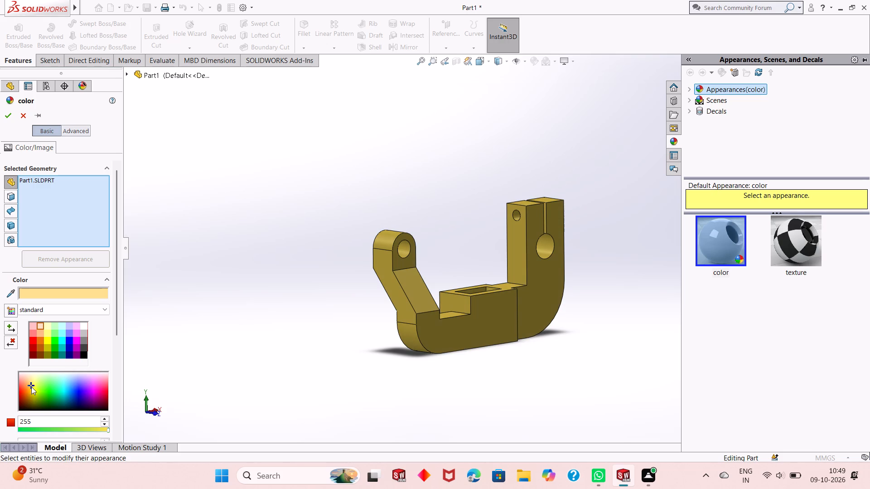
{"action": "left_click", "coordinate": [29, 381]}
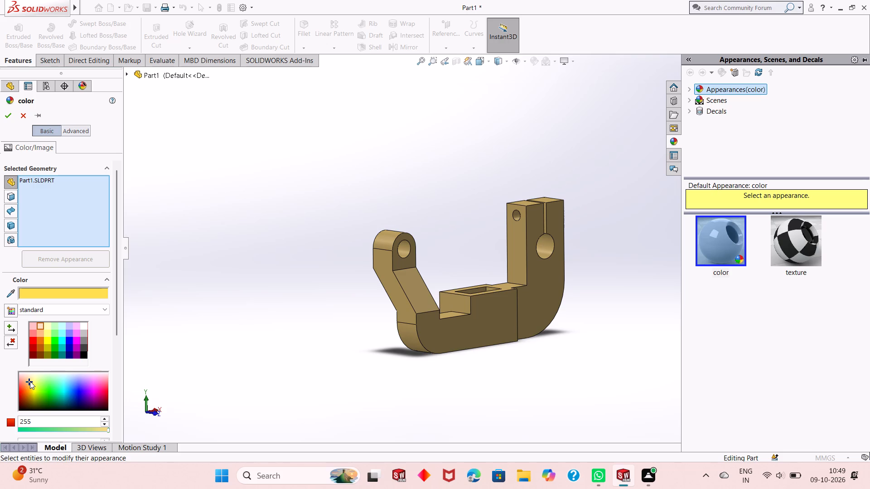
{"action": "left_click", "coordinate": [30, 381]}
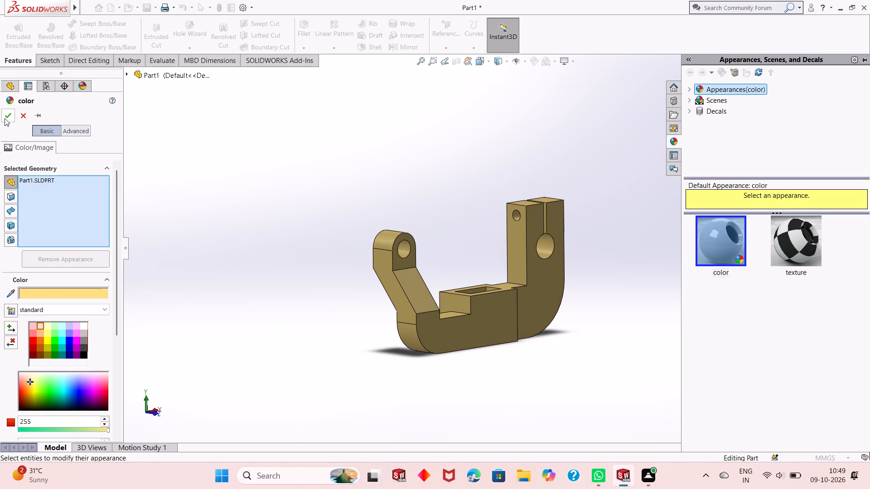
{"action": "left_click", "coordinate": [5, 118]}
{"action": "left_click", "coordinate": [615, 204]}
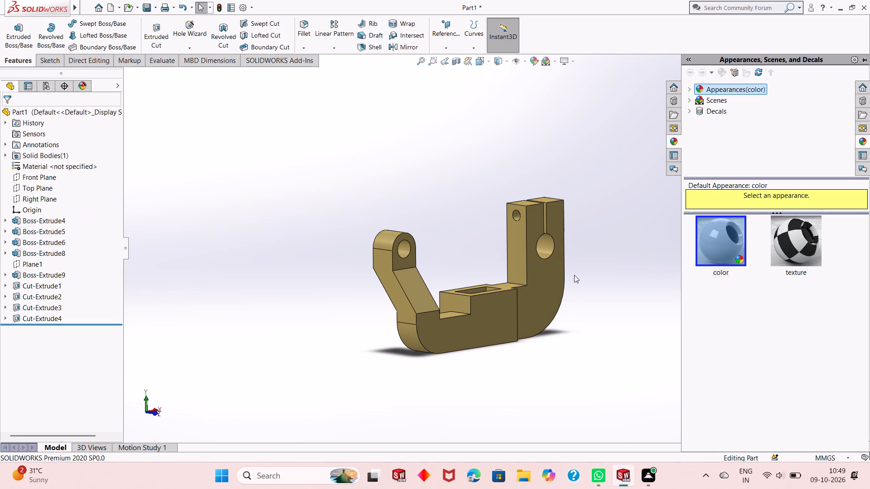
Apply the polished aluminum metal appearance to the keyhole slot's cut feature in the tall arm.
{"action": "scroll", "coordinate": [572, 268], "scroll_direction": "down", "scroll_amount": 2}
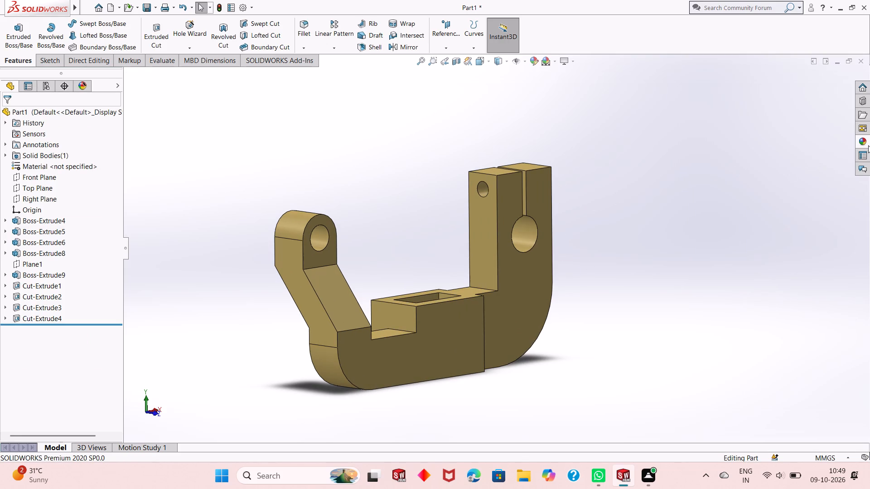
{"action": "left_click", "coordinate": [868, 144]}
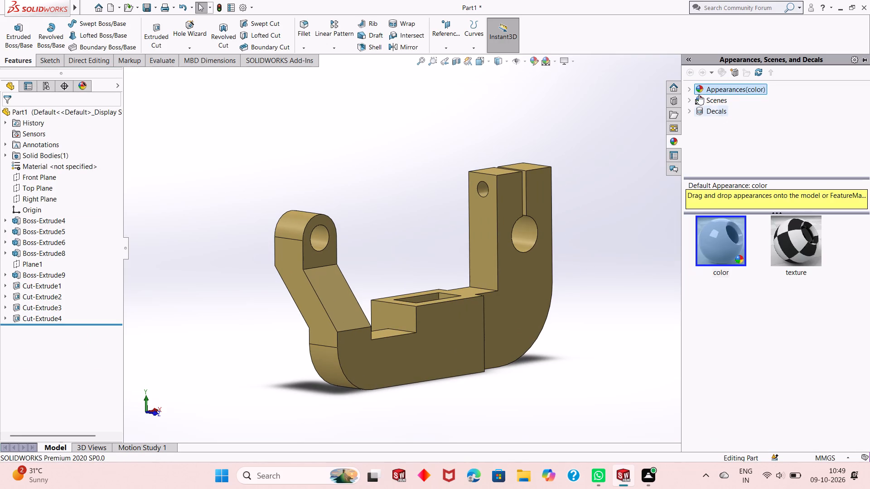
{"action": "left_click", "coordinate": [691, 91]}
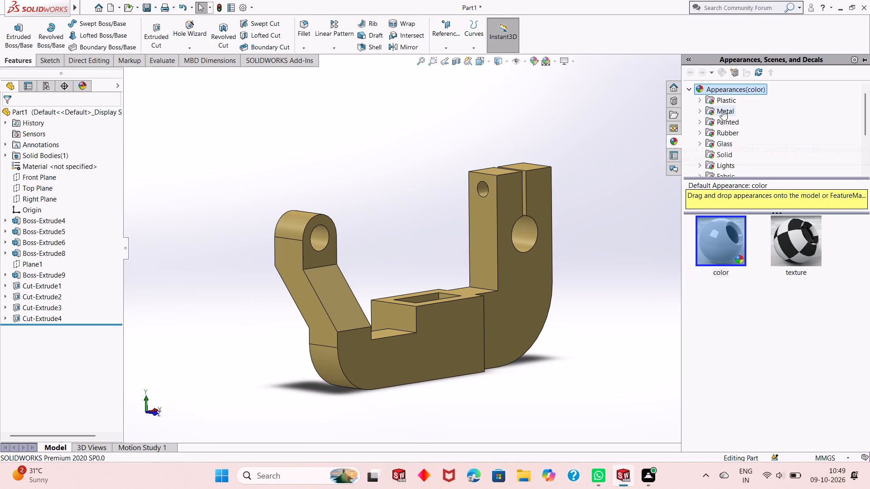
{"action": "left_click", "coordinate": [722, 110]}
{"action": "left_click_drag", "start_coordinate": [730, 321], "coordinate": [657, 289]}
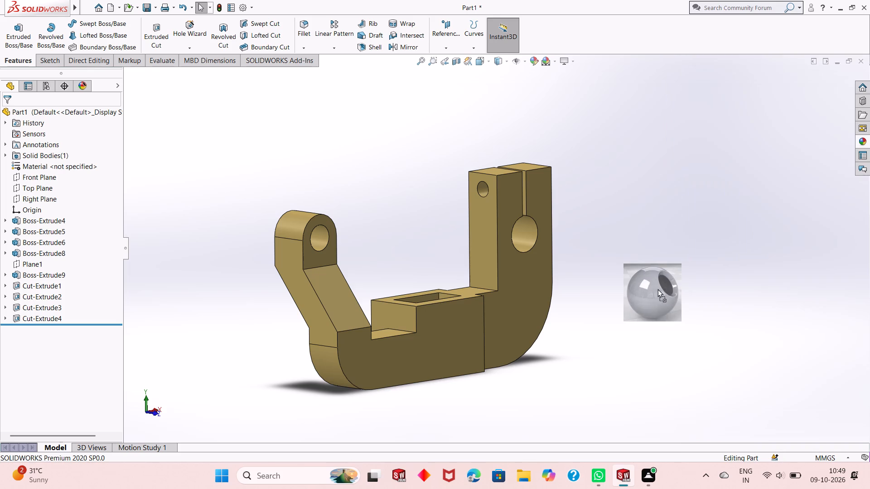
{"action": "left_click_drag", "start_coordinate": [657, 289], "coordinate": [527, 234]}
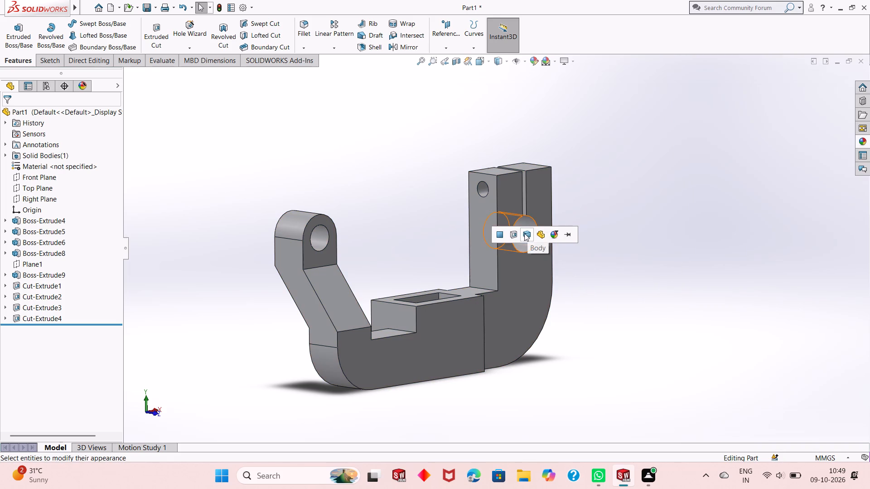
{"action": "left_click", "coordinate": [516, 235]}
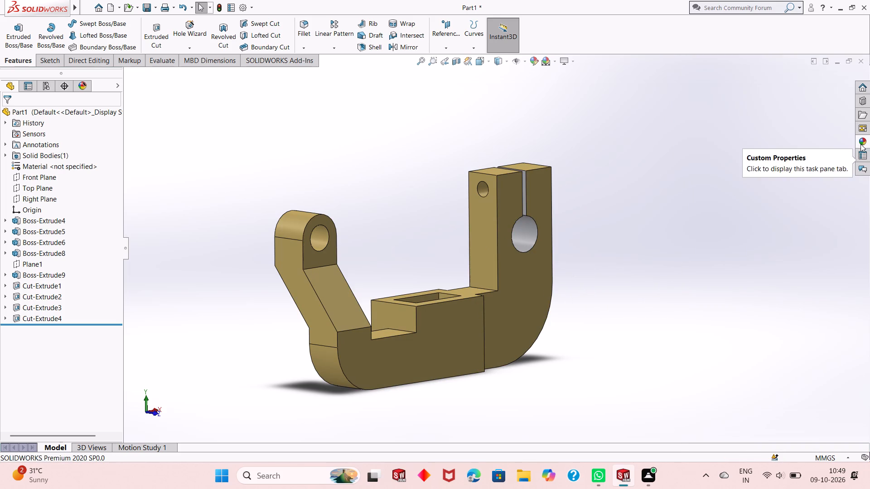
Apply polished aluminum to the cut feature of the round hole in the angled arm's rounded end.
{"action": "left_click", "coordinate": [860, 141]}
{"action": "left_click_drag", "start_coordinate": [742, 322], "coordinate": [339, 273]}
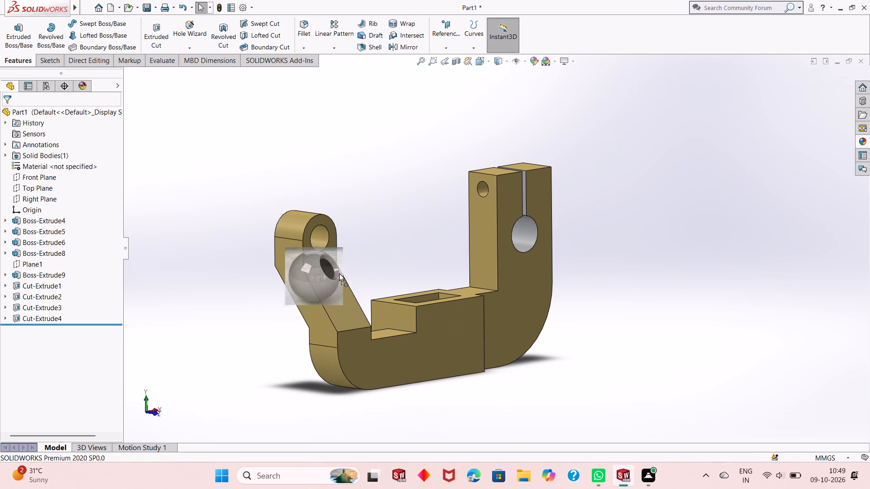
{"action": "left_click_drag", "start_coordinate": [339, 273], "coordinate": [318, 237]}
{"action": "left_click", "coordinate": [318, 237]}
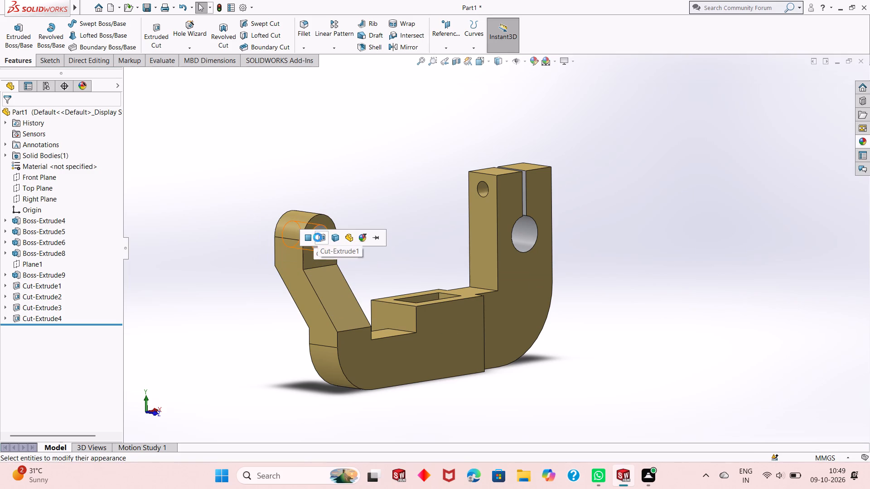
Apply polished aluminum to the cut feature of the 6 mm cross hole in the slotted arm.
{"action": "scroll", "coordinate": [528, 235], "scroll_direction": "down", "scroll_amount": 1}
{"action": "scroll", "coordinate": [483, 198], "scroll_direction": "down", "scroll_amount": 1}
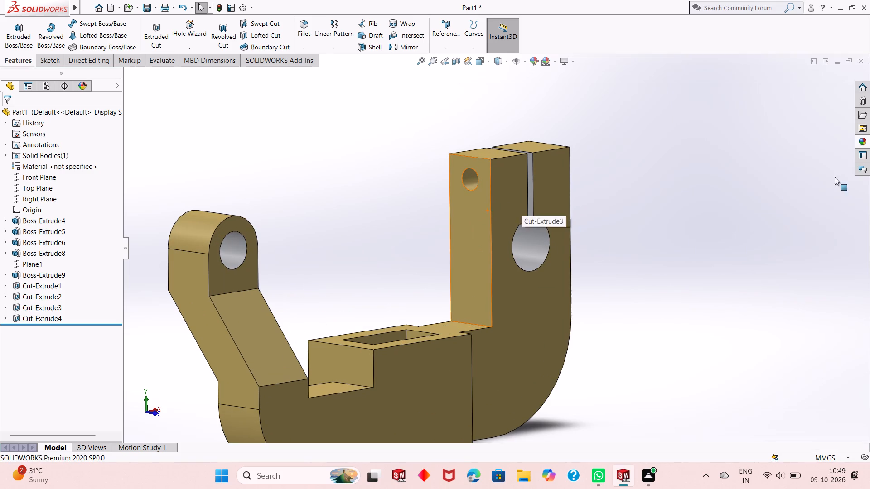
{"action": "left_click", "coordinate": [864, 145]}
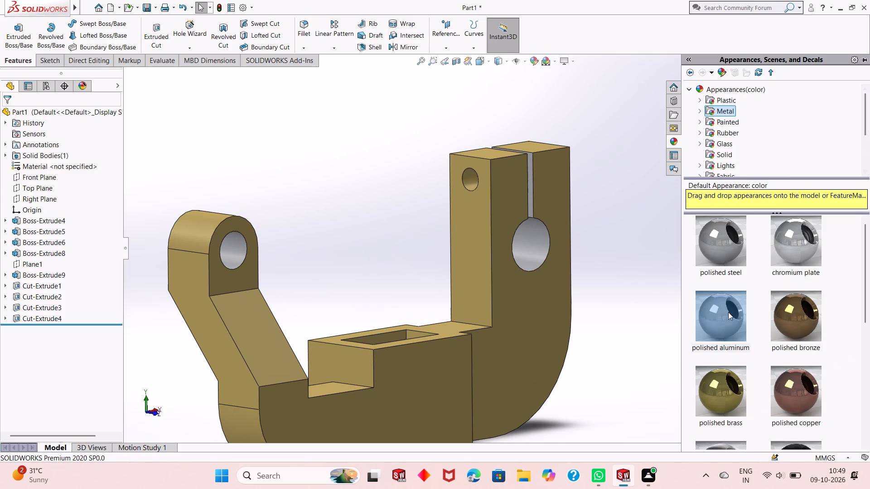
{"action": "left_click_drag", "start_coordinate": [728, 313], "coordinate": [470, 176]}
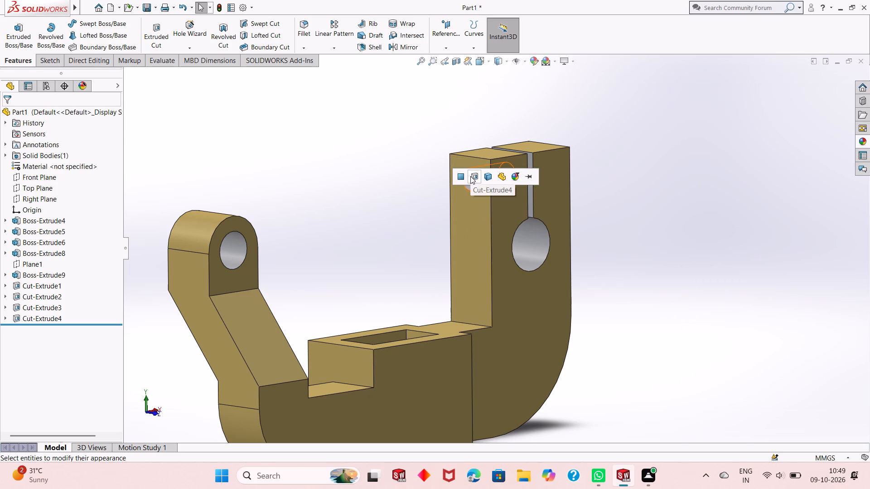
{"action": "left_click", "coordinate": [470, 176]}
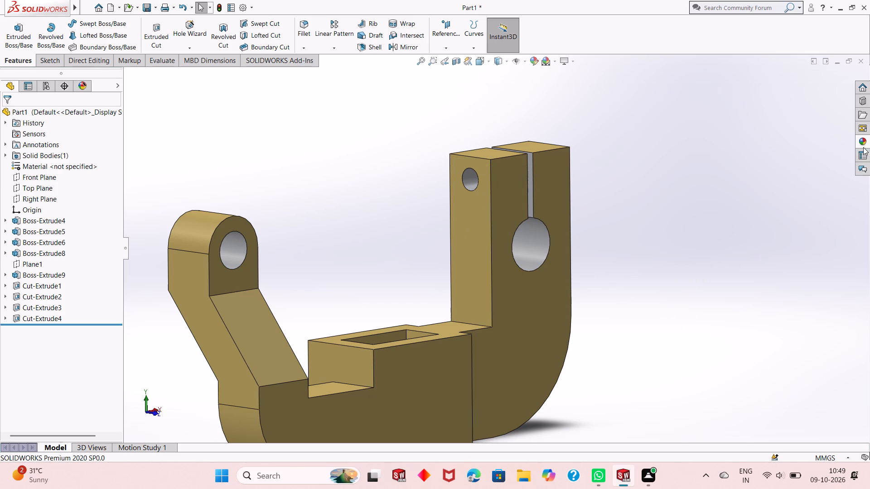
Apply polished aluminum to the cut feature of the rectangular pocket in the base block.
{"action": "left_click", "coordinate": [863, 144]}
{"action": "left_click_drag", "start_coordinate": [725, 317], "coordinate": [405, 329]}
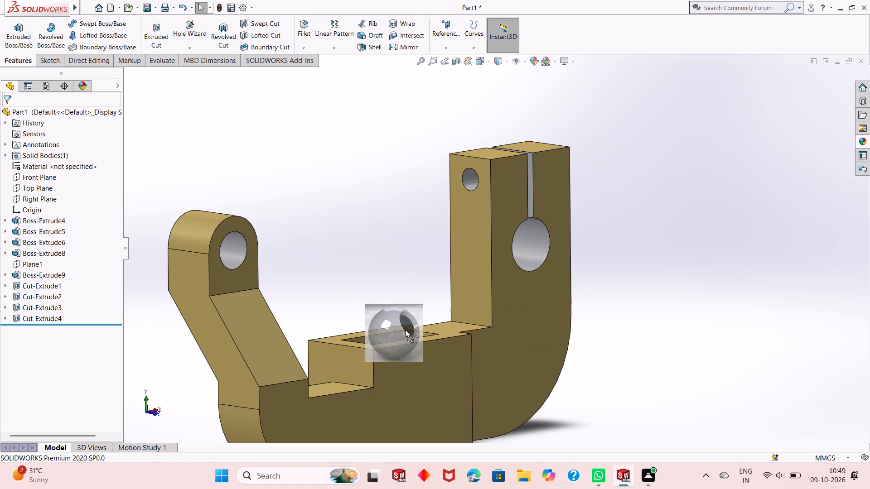
{"action": "left_click_drag", "start_coordinate": [405, 329], "coordinate": [387, 336]}
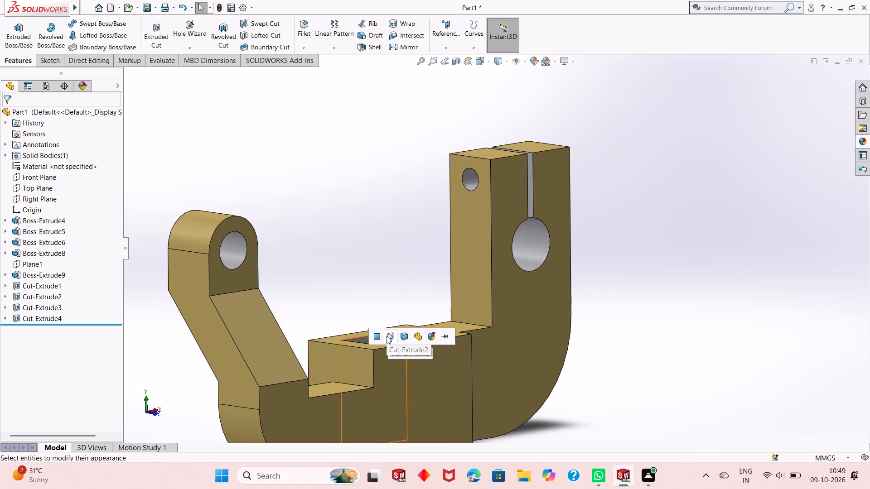
{"action": "left_click", "coordinate": [387, 336]}
Examine the coloured part and its polished aluminum cut surfaces from several angles, including the underside.
{"action": "scroll", "coordinate": [425, 319], "scroll_direction": "up", "scroll_amount": 2}
{"action": "middle_click_drag", "start_coordinate": [423, 313], "coordinate": [388, 350]}
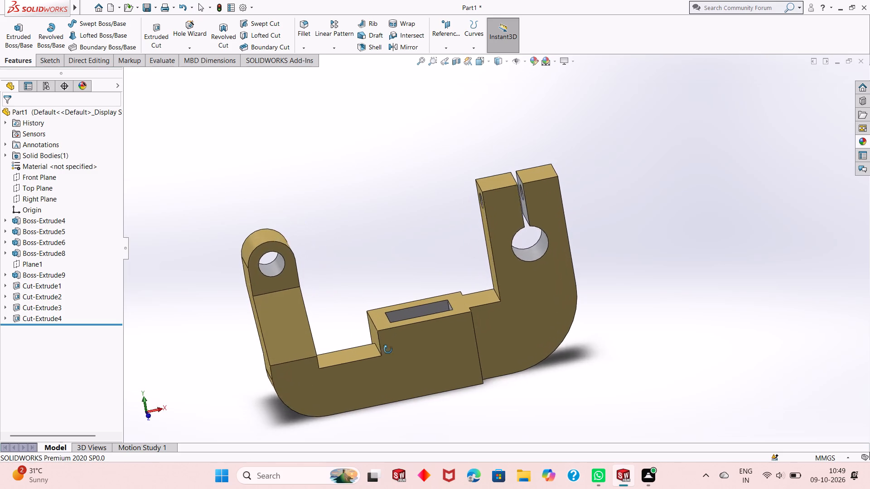
{"action": "middle_click_drag", "start_coordinate": [388, 350], "coordinate": [340, 419]}
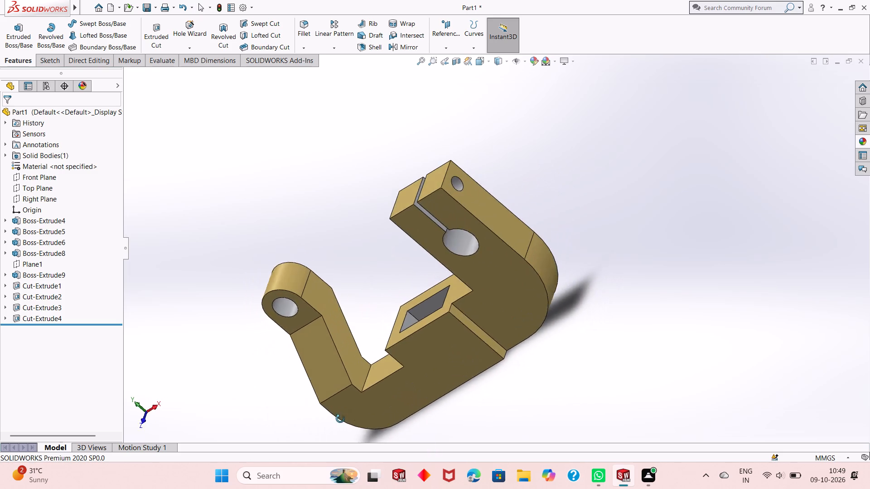
{"action": "middle_click_drag", "start_coordinate": [340, 419], "coordinate": [436, 217]}
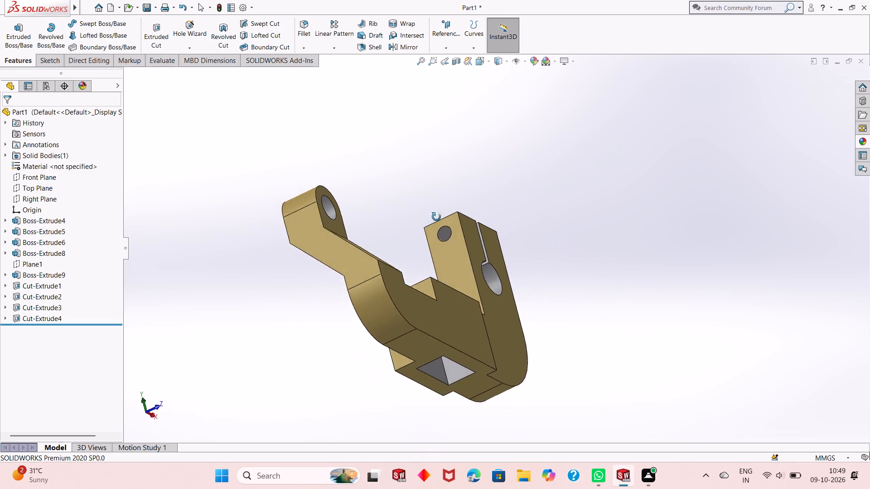
{"action": "middle_click_drag", "start_coordinate": [436, 217], "coordinate": [428, 313]}
{"action": "scroll", "coordinate": [430, 314], "scroll_direction": "up", "scroll_amount": 2}
{"action": "middle_click_drag", "start_coordinate": [460, 305], "coordinate": [486, 284]}
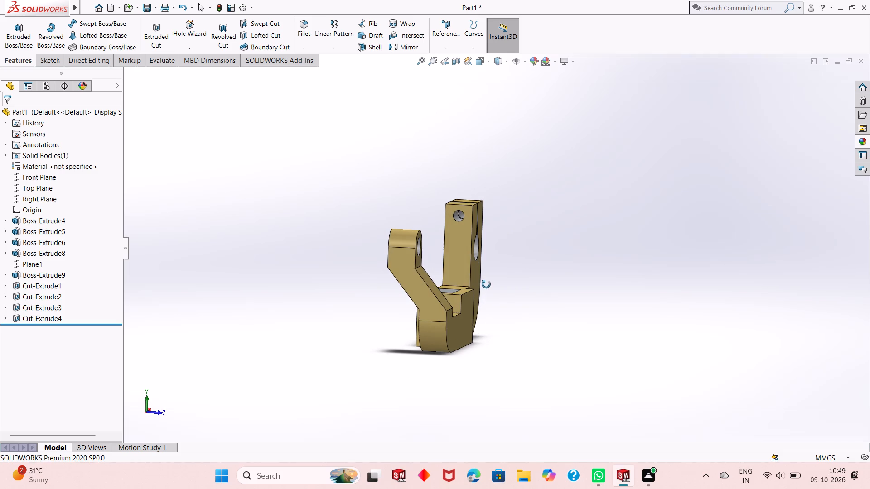
{"action": "middle_click_drag", "start_coordinate": [486, 284], "coordinate": [415, 292]}
{"action": "scroll", "coordinate": [439, 264], "scroll_direction": "down", "scroll_amount": 2}
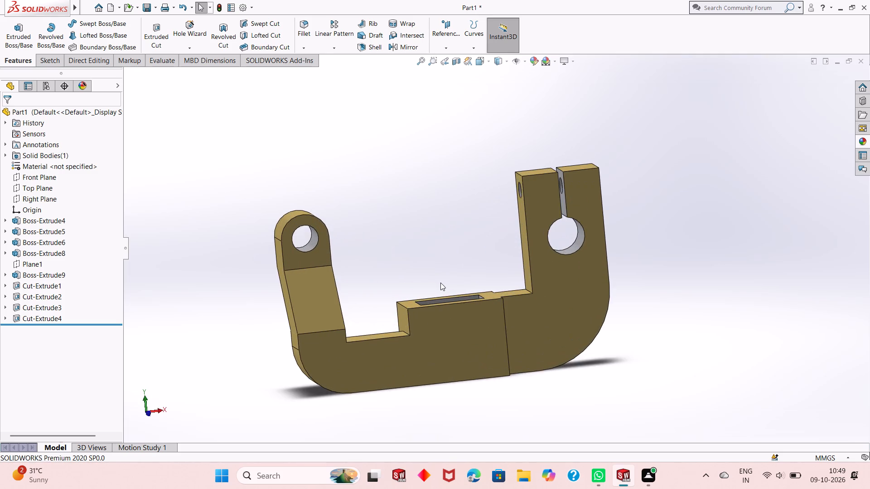
{"action": "middle_click_drag", "start_coordinate": [445, 286], "coordinate": [474, 283]}
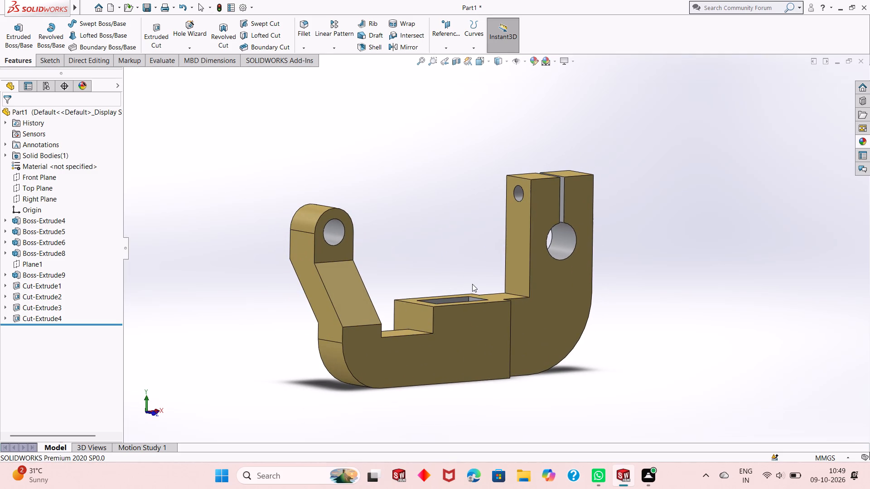
{"action": "scroll", "coordinate": [471, 315], "scroll_direction": "up", "scroll_amount": 1}
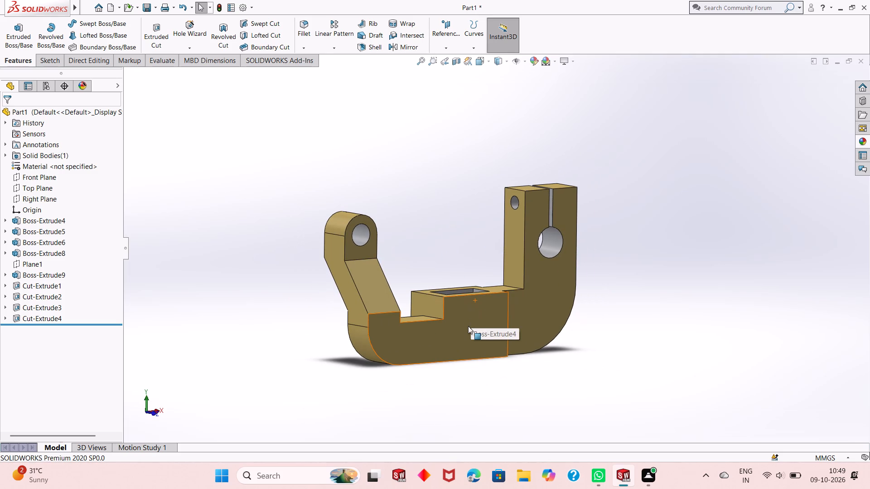
{"action": "middle_click_drag", "start_coordinate": [532, 278], "coordinate": [543, 295]}
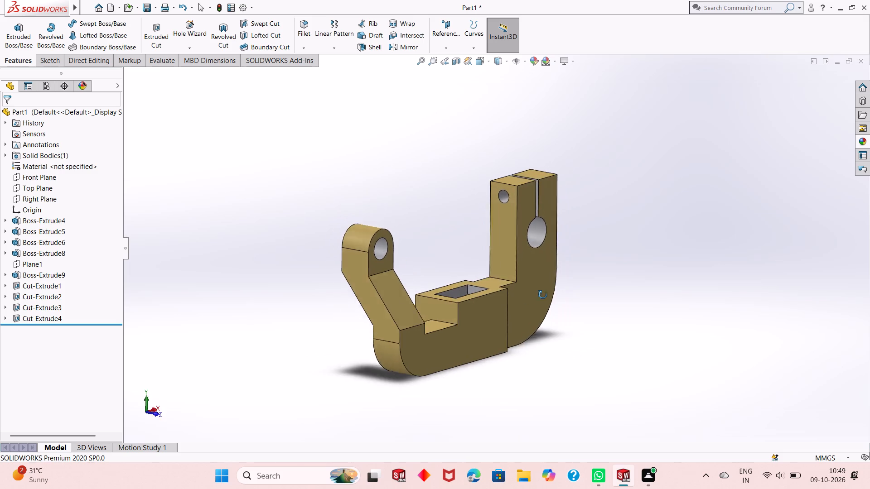
Save the part in Downloads as a SOLIDWORKS part named "Z-Shaped offset lever arm with slotted pivot".
{"action": "middle_click_drag", "start_coordinate": [543, 295], "coordinate": [524, 300]}
{"action": "scroll", "coordinate": [450, 324], "scroll_direction": "up", "scroll_amount": 1}
{"action": "scroll", "coordinate": [486, 295], "scroll_direction": "down", "scroll_amount": 1}
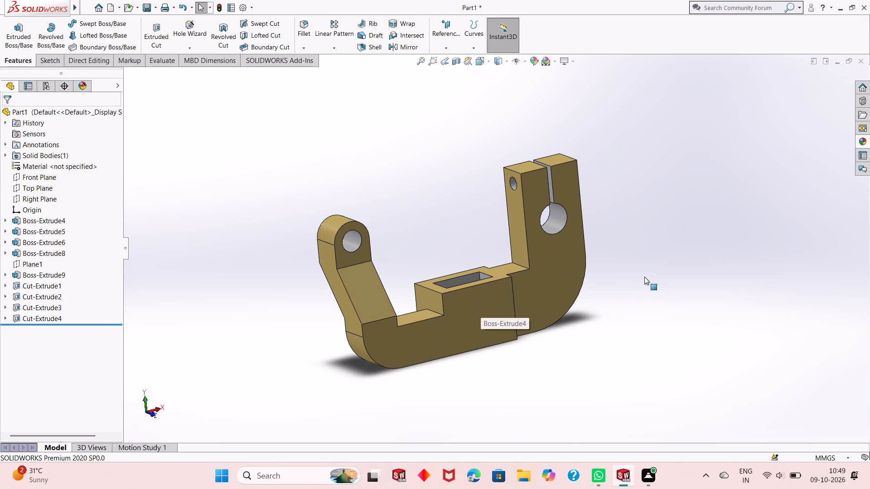
{"action": "key", "text": "ctrl+s"}
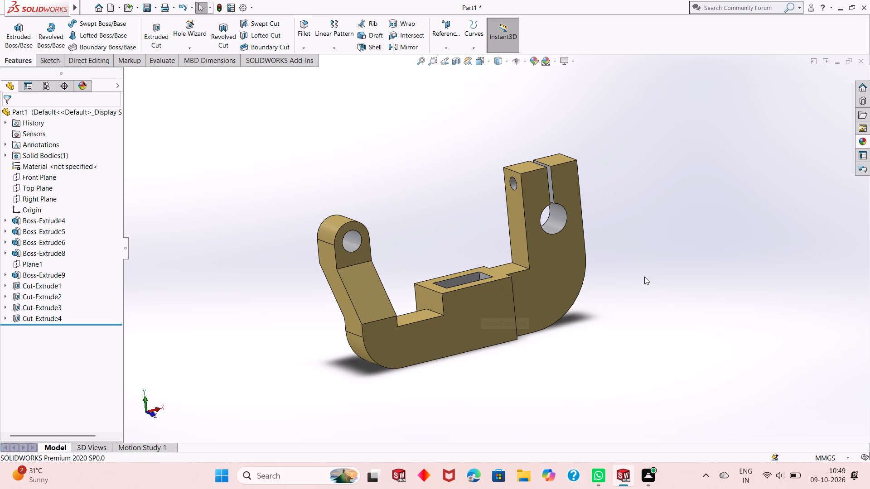
{"action": "key", "text": "shift+z"}
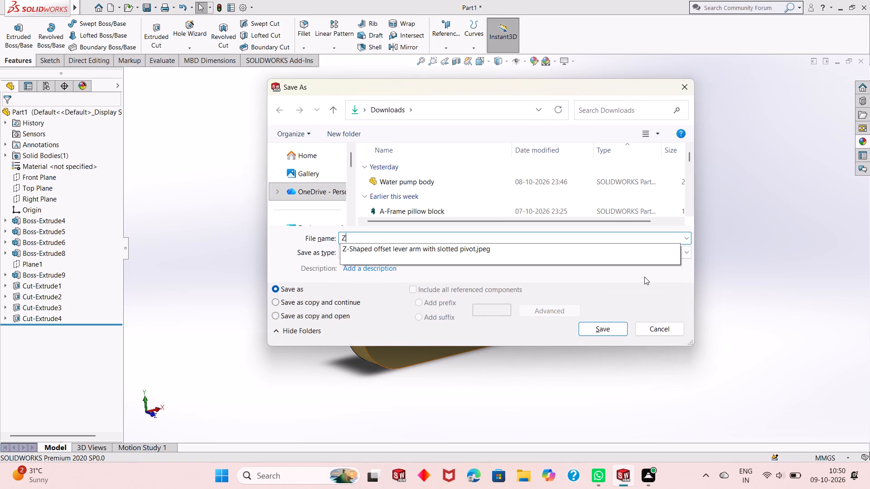
{"action": "type", "text": "-Shaped"}
{"action": "key", "text": "space"}
{"action": "type", "text": "offsetv"}
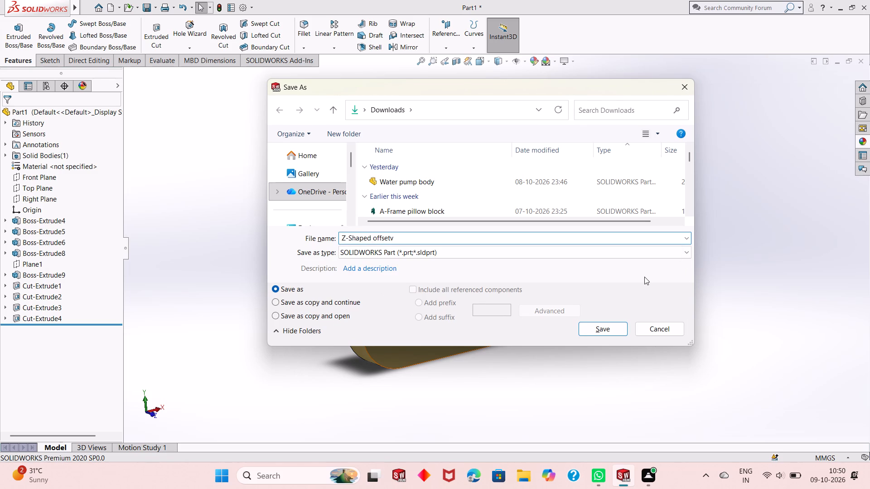
{"action": "key", "text": "BackSpace"}
{"action": "key", "text": "space"}
{"action": "type", "text": "lever"}
{"action": "key", "text": "space"}
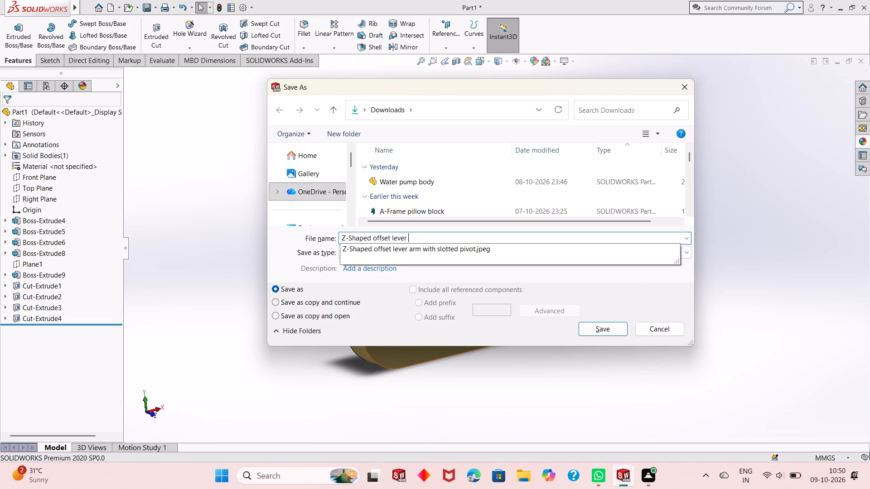
{"action": "type", "text": "arm"}
{"action": "key", "text": "space"}
{"action": "type", "text": "with"}
{"action": "key", "text": "space"}
{"action": "type", "text": "slotted"}
{"action": "key", "text": "space"}
{"action": "type", "text": "pivot"}
{"action": "key", "text": "Return"}
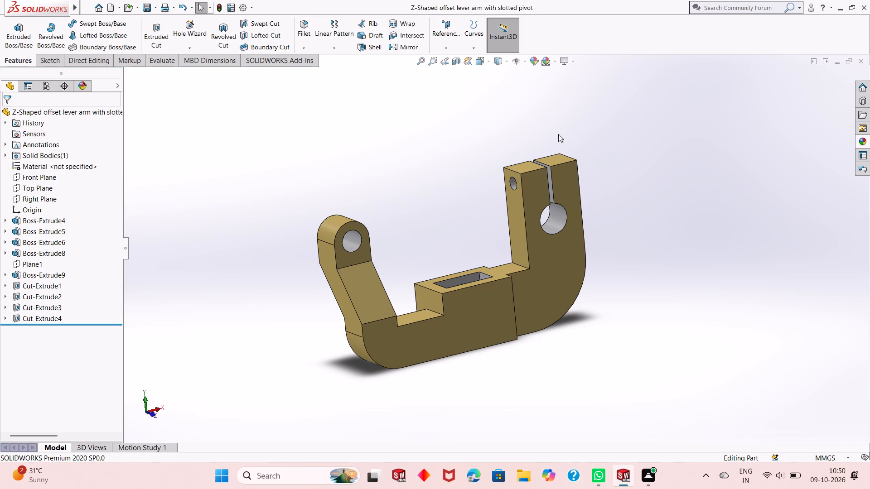
Save a PDF copy of the part in Downloads under the same file name.
{"action": "left_click", "coordinate": [157, 5]}
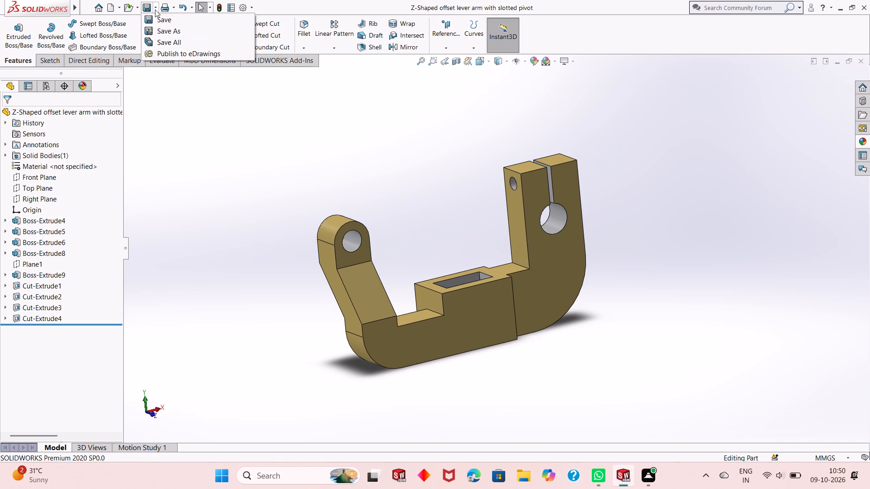
{"action": "left_click", "coordinate": [156, 29]}
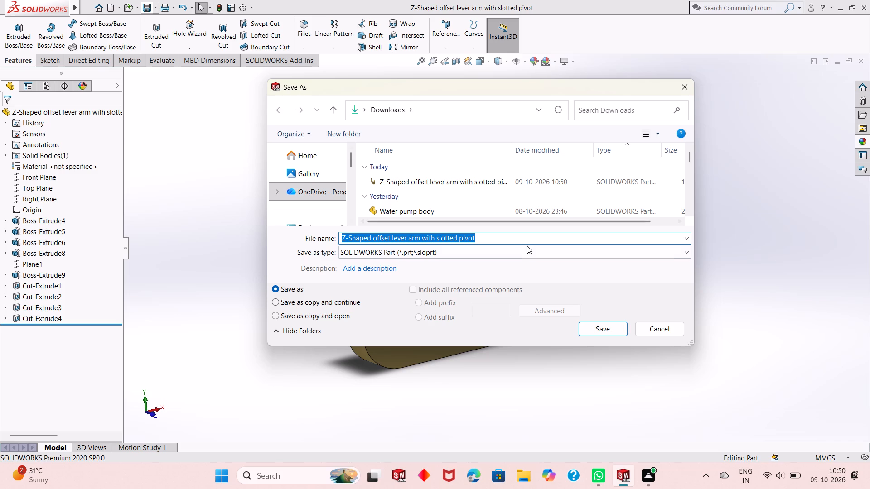
{"action": "left_click", "coordinate": [534, 255]}
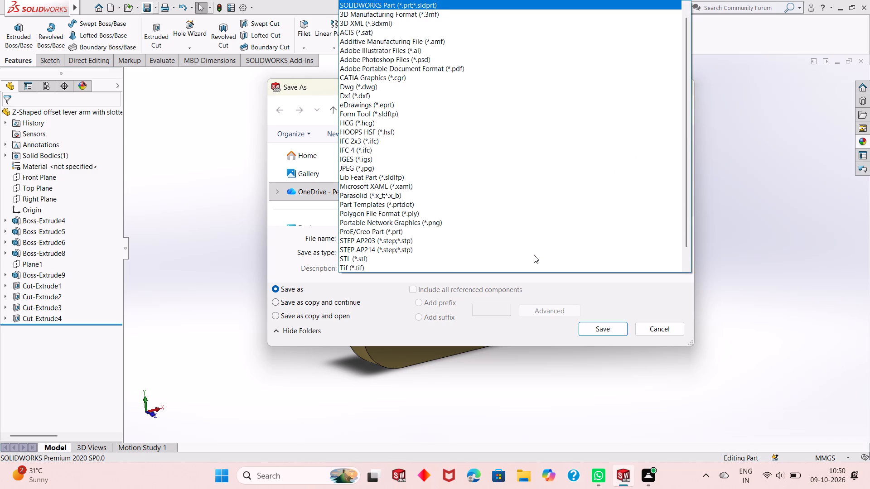
{"action": "left_click", "coordinate": [471, 68]}
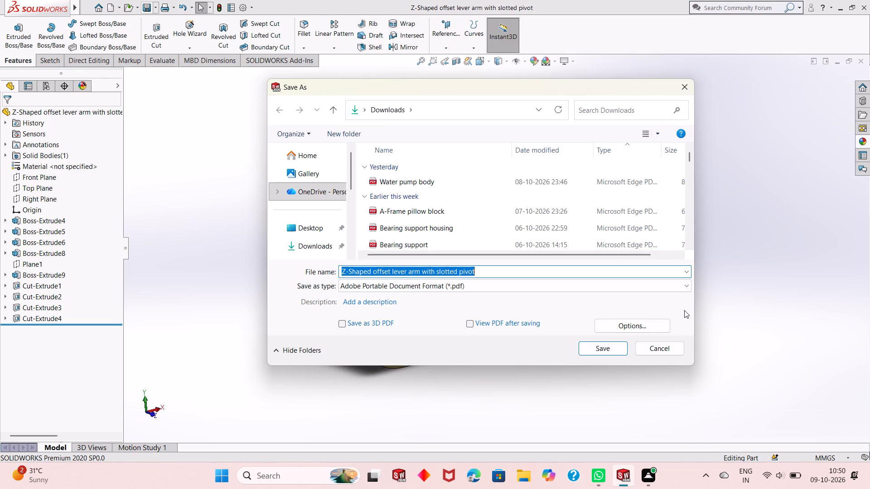
{"action": "left_click", "coordinate": [607, 347]}
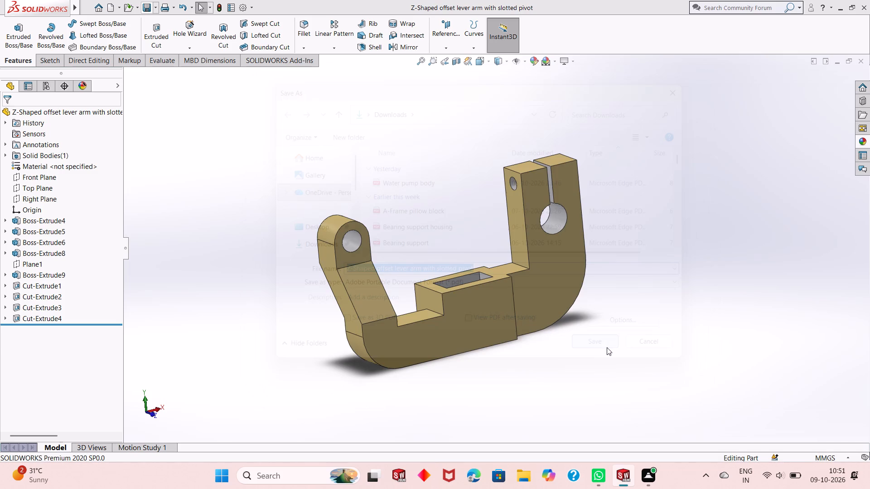